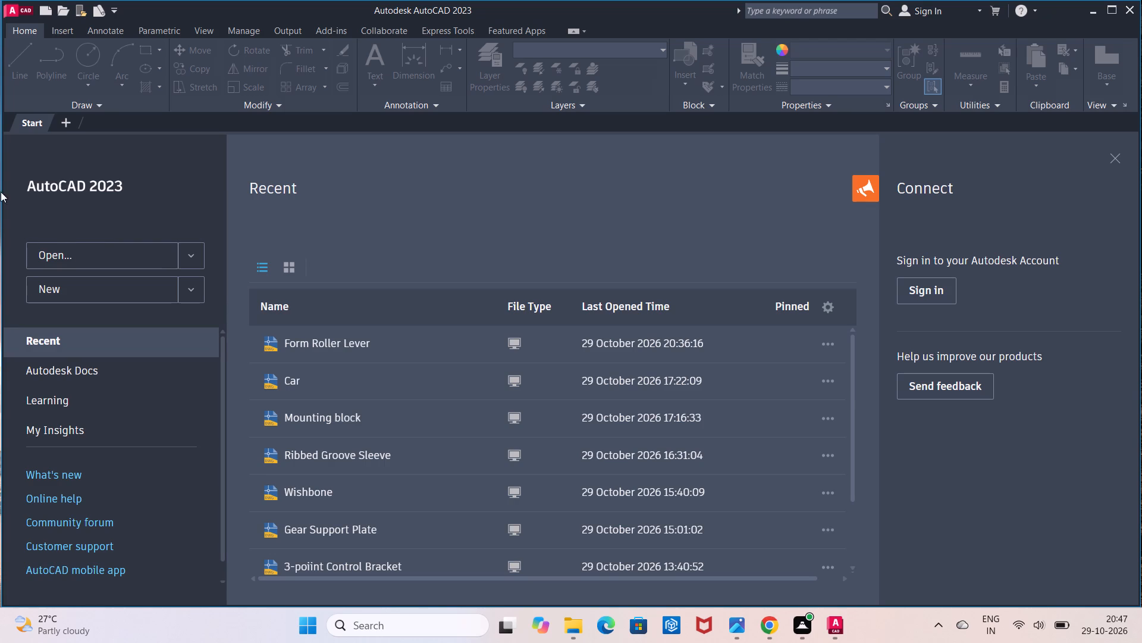
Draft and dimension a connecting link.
Create a new drawing.
click(99, 278)
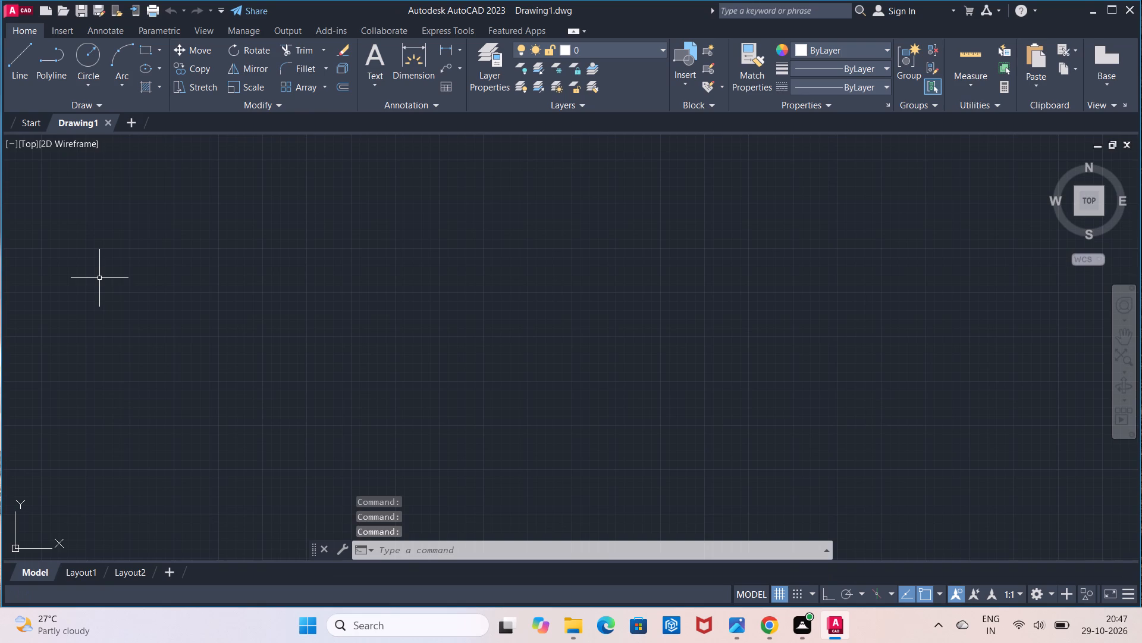
Turn on command logging with LOGFILEON.
click(485, 543)
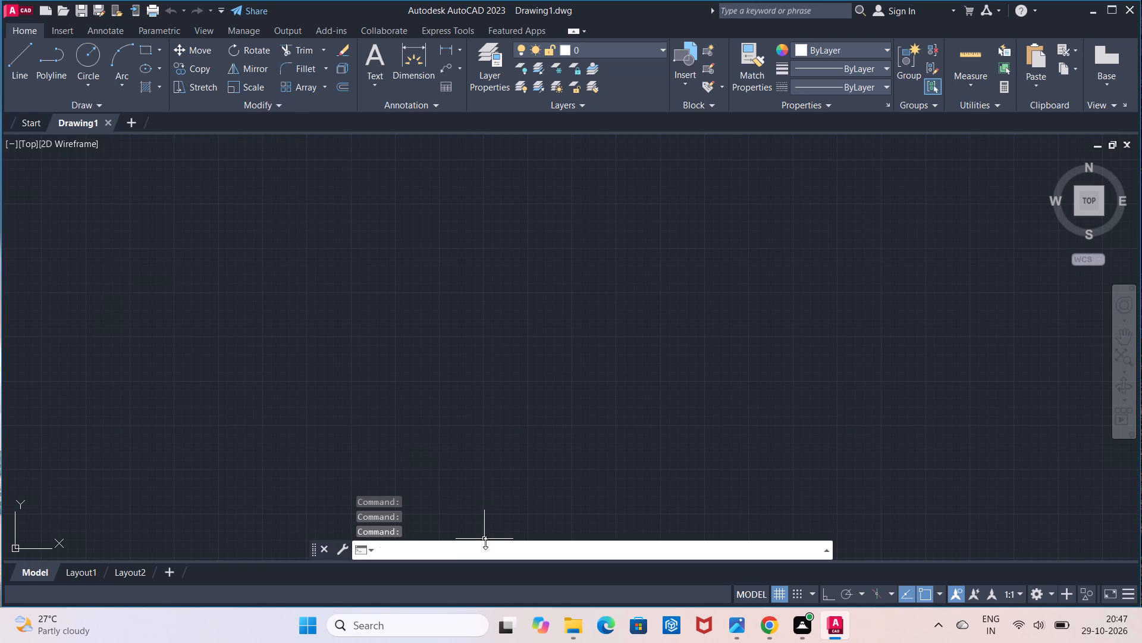
text(logf)
click(425, 495)
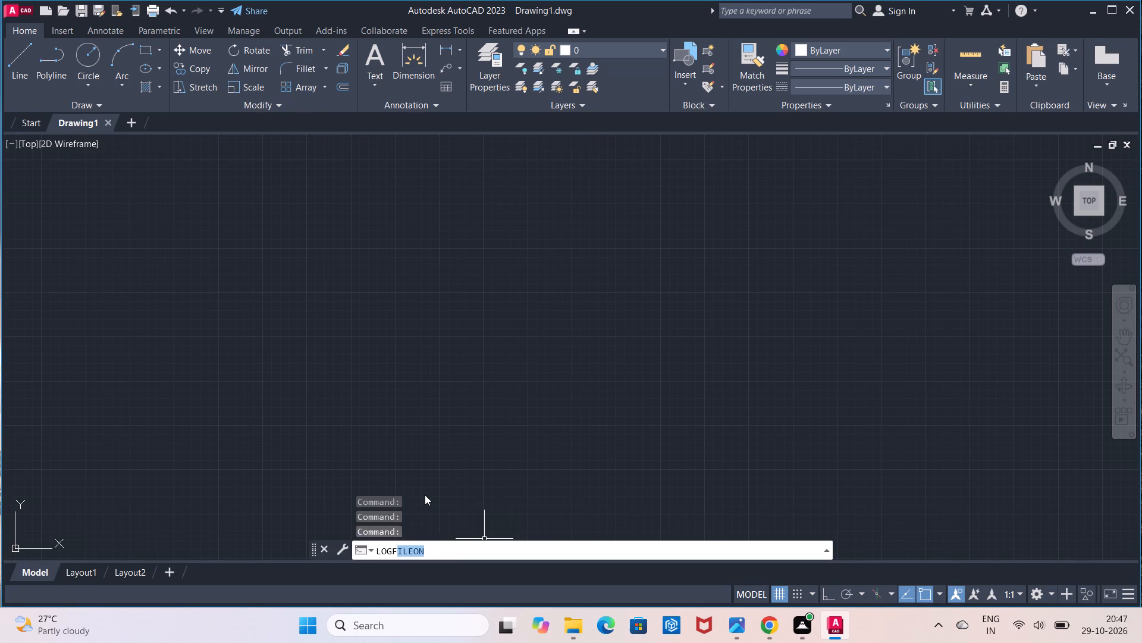
Set the model space limits to 0,0 for the lower corner and 100,100 for the upper corner.
click(538, 554)
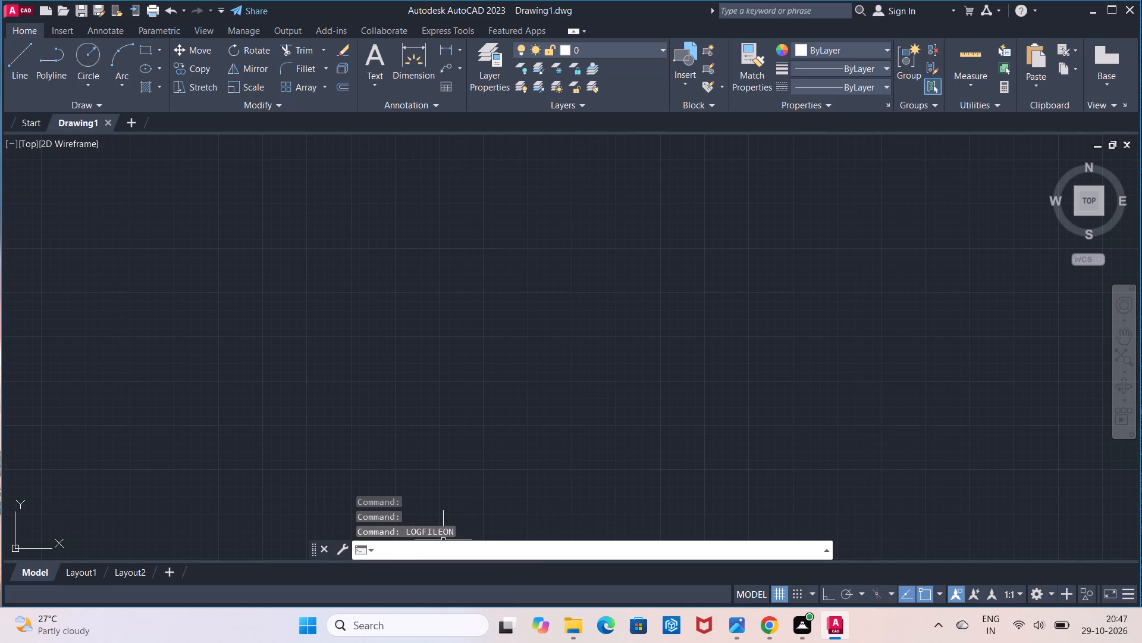
text(limi)
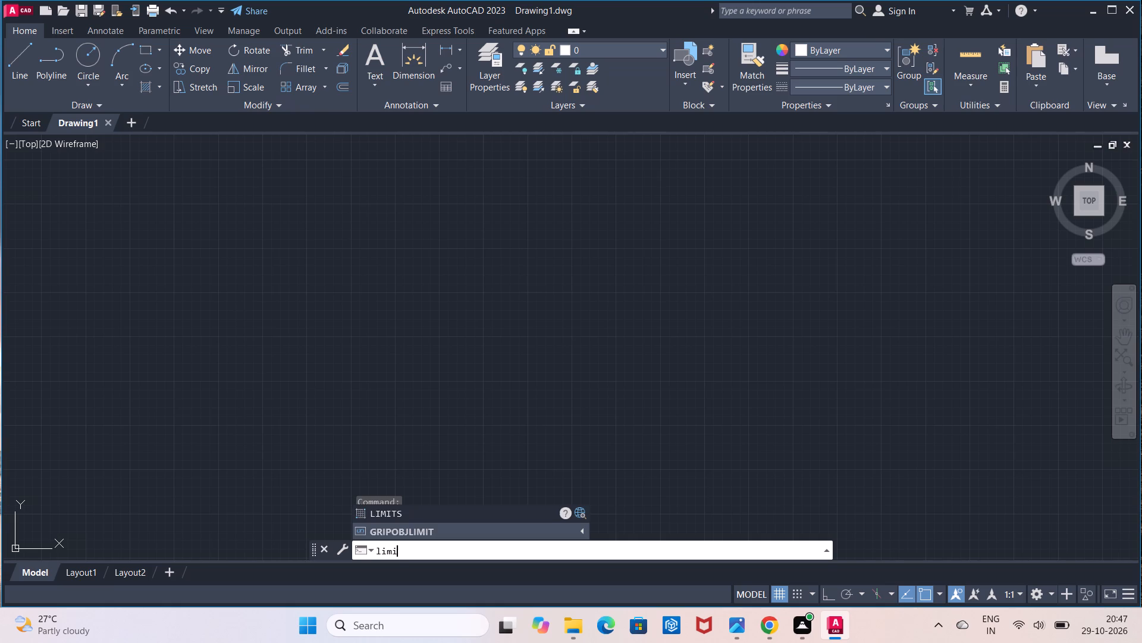
click(444, 514)
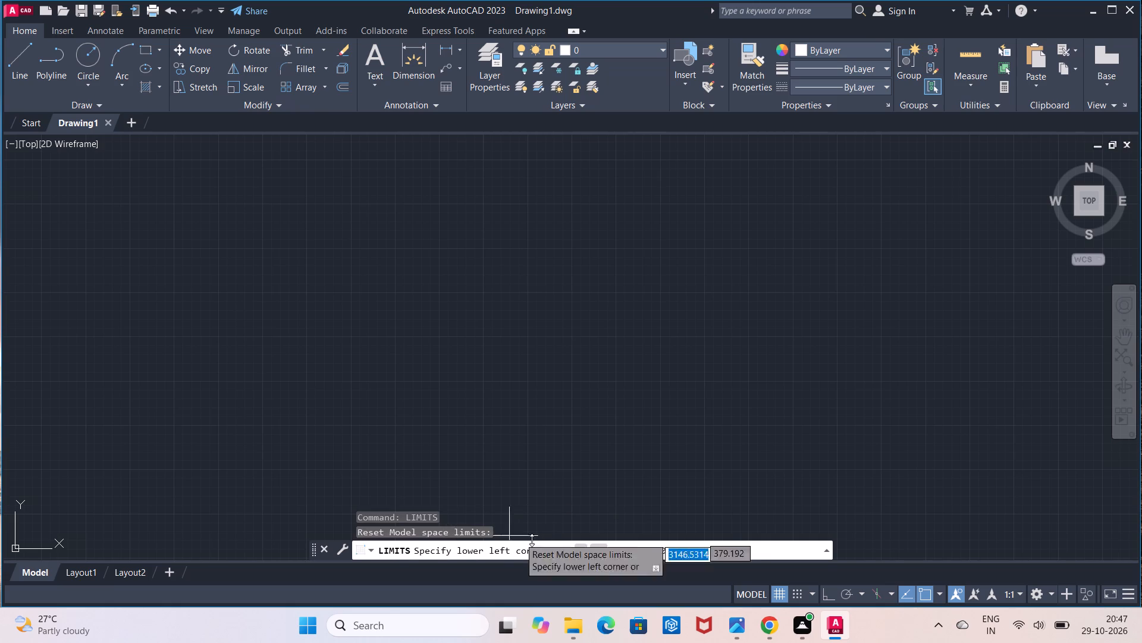
click(714, 548)
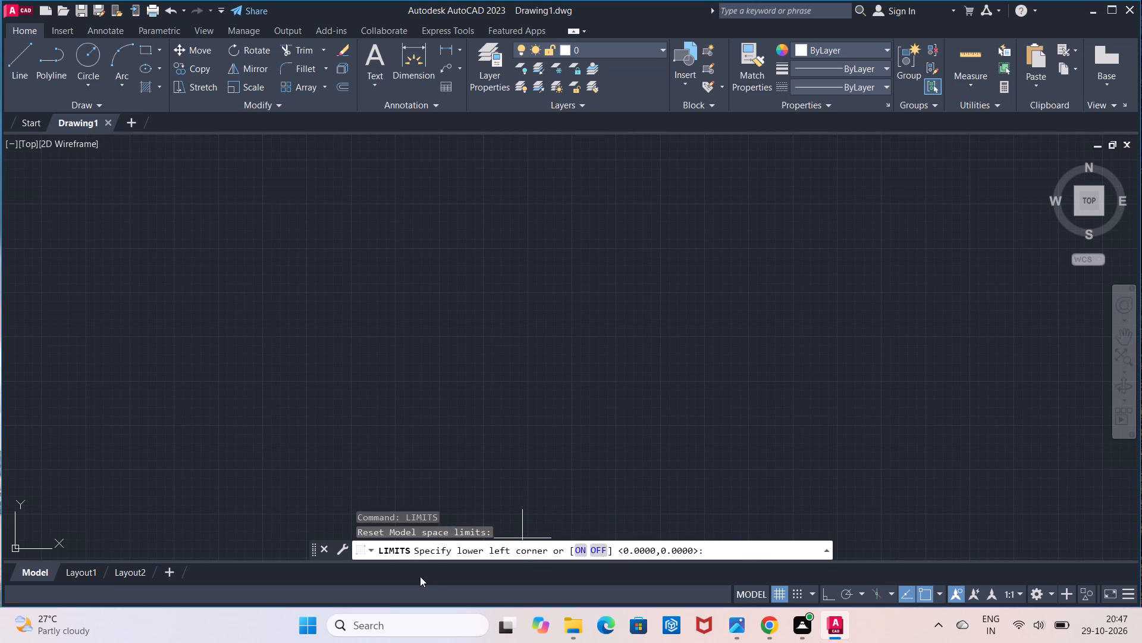
text(0,0)
key(Return)
text(100)
text(,100)
key(Return)
key(z)
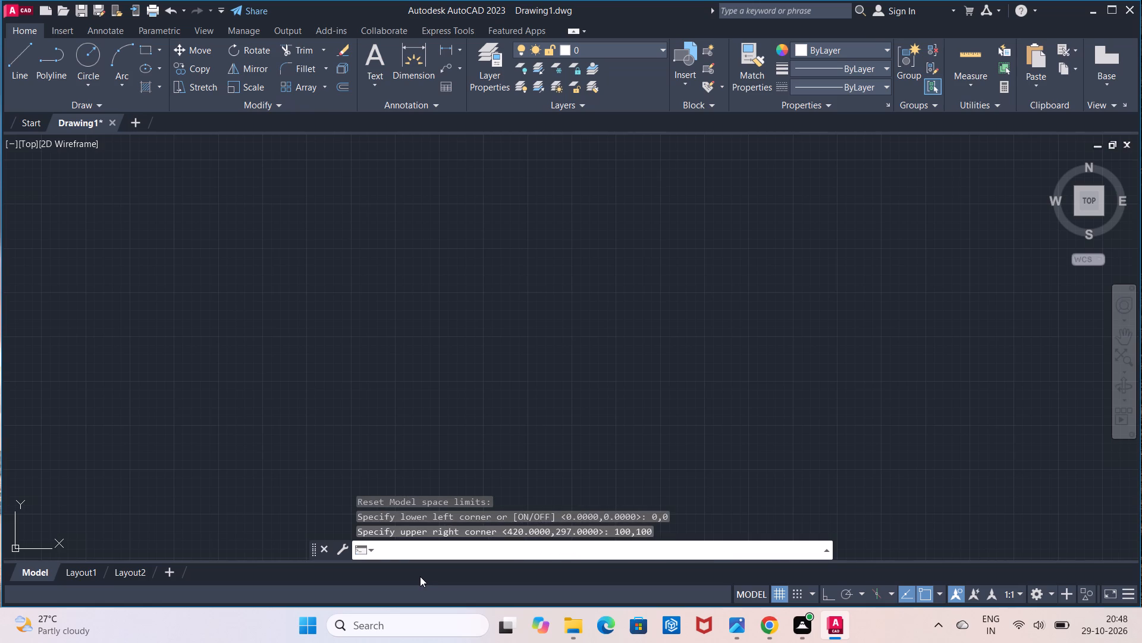
key(Return)
key(a)
key(Return)
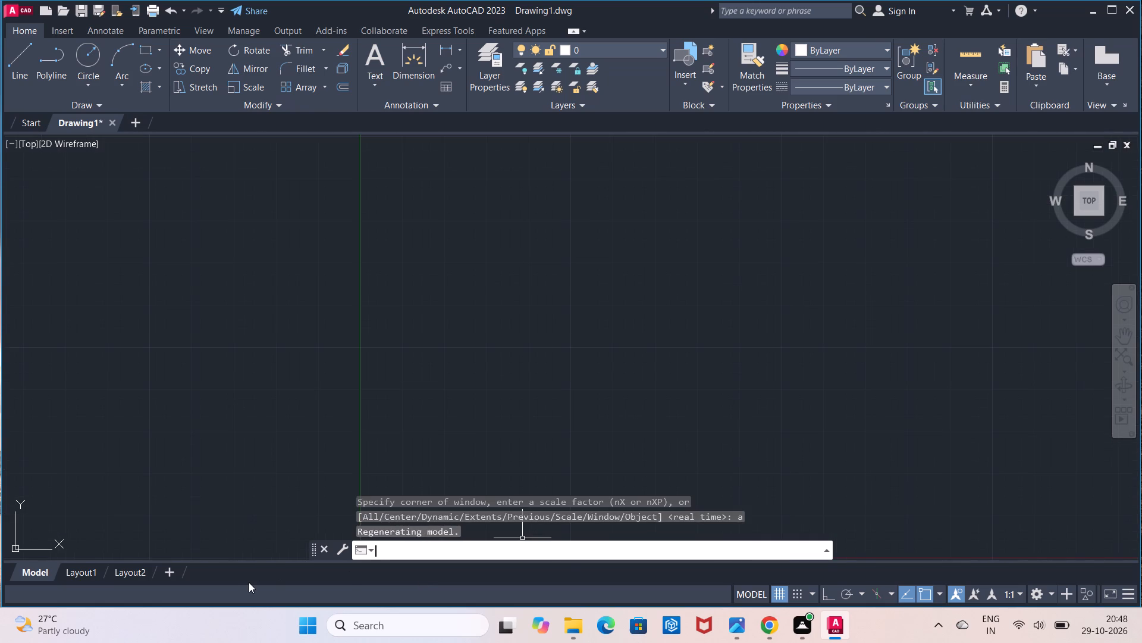
Draw a circle of radius 25 centred at about 55,55.
click(83, 65)
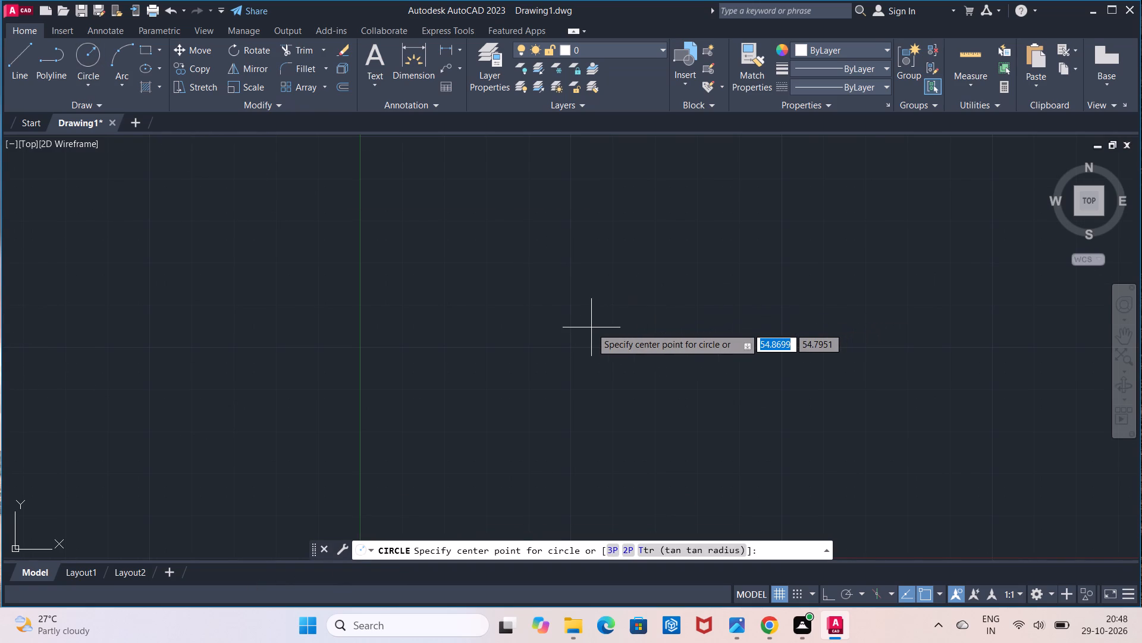
click(591, 327)
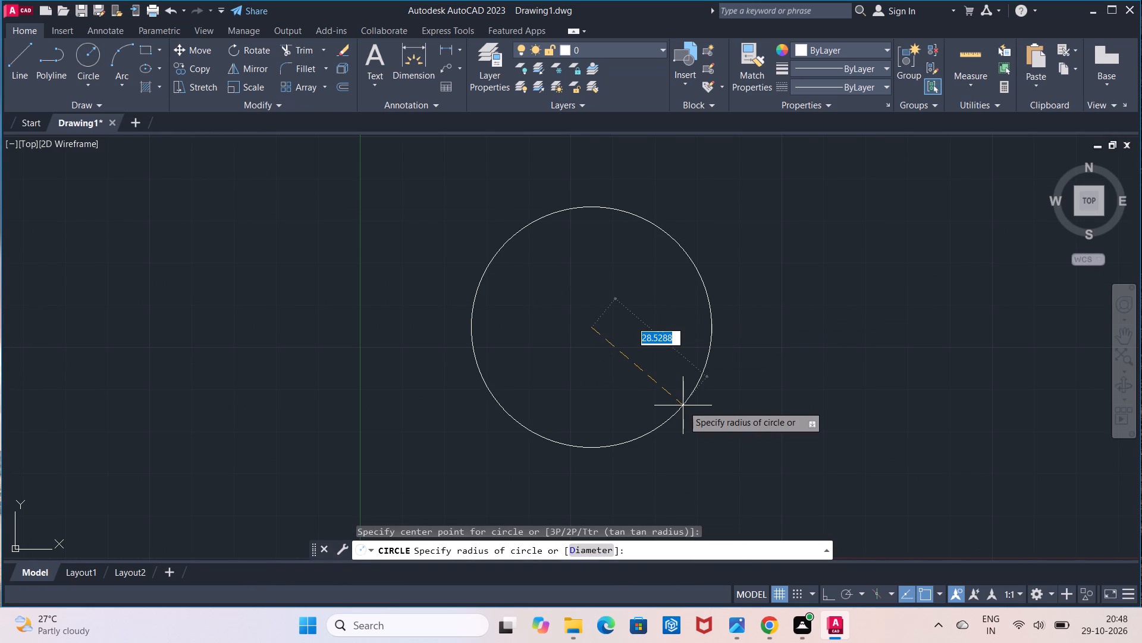
text(25)
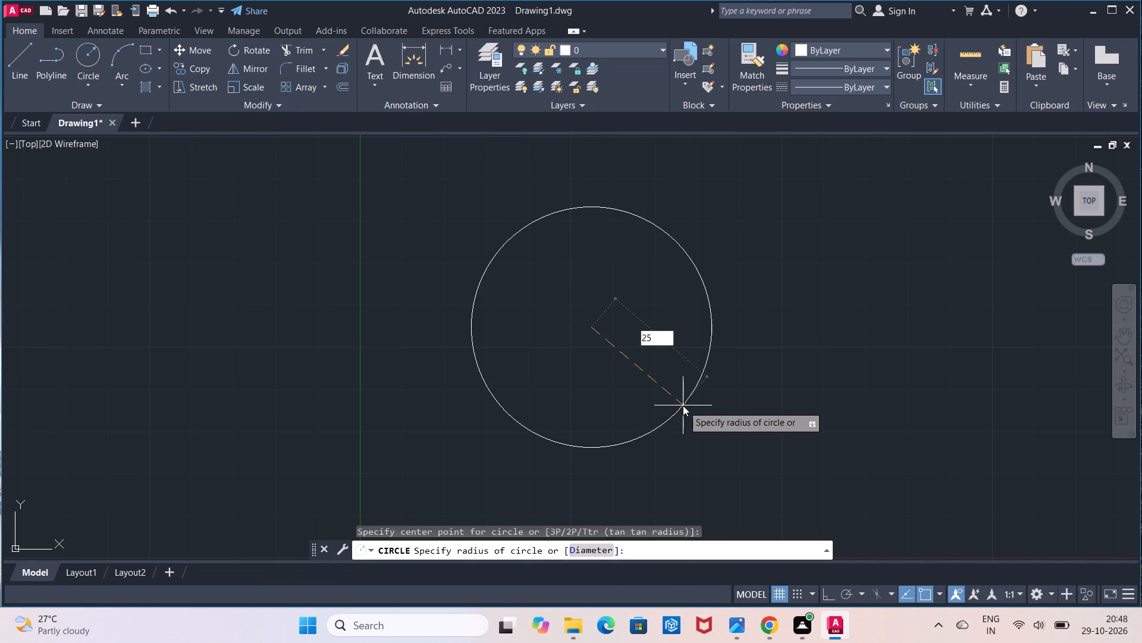
key(Return)
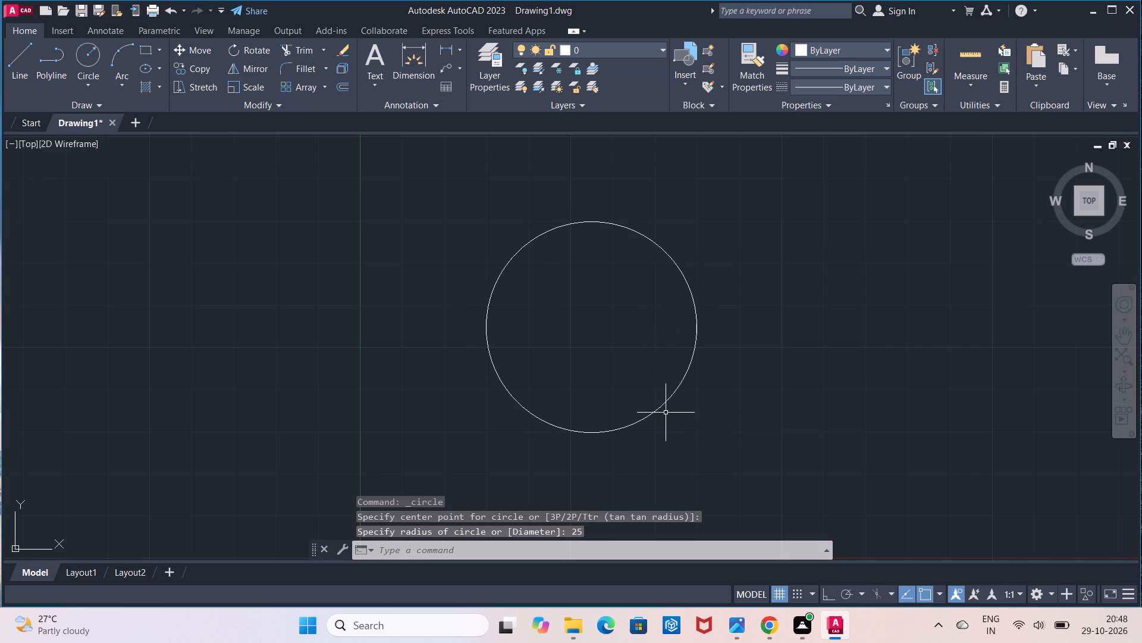
Draw a concentric circle of radius 14 inside the radius 25 circle.
click(90, 86)
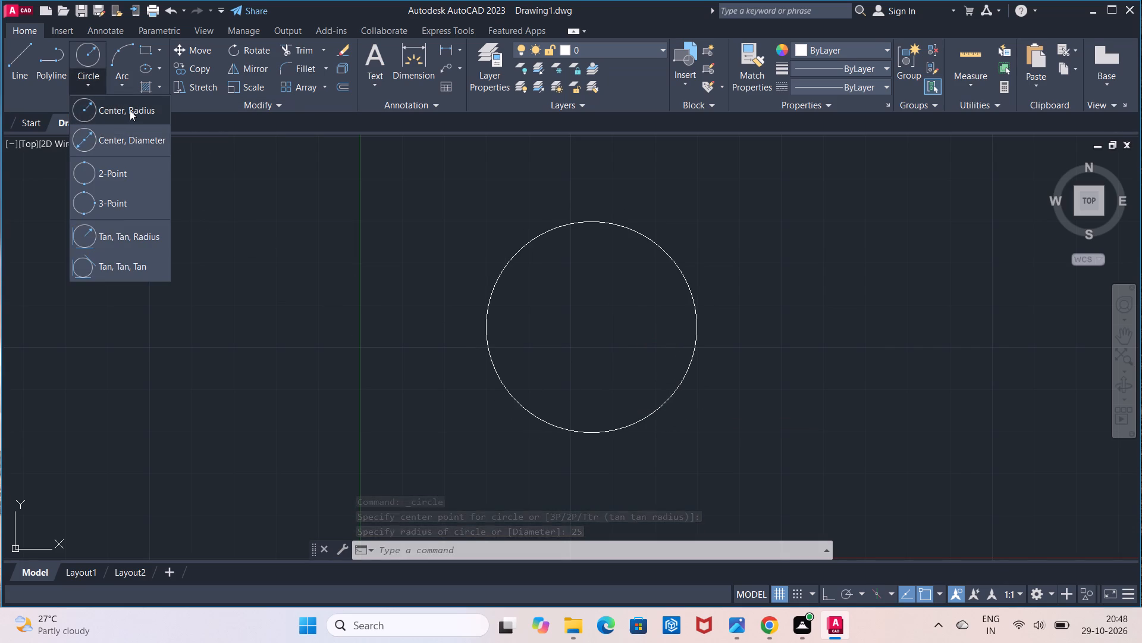
click(136, 117)
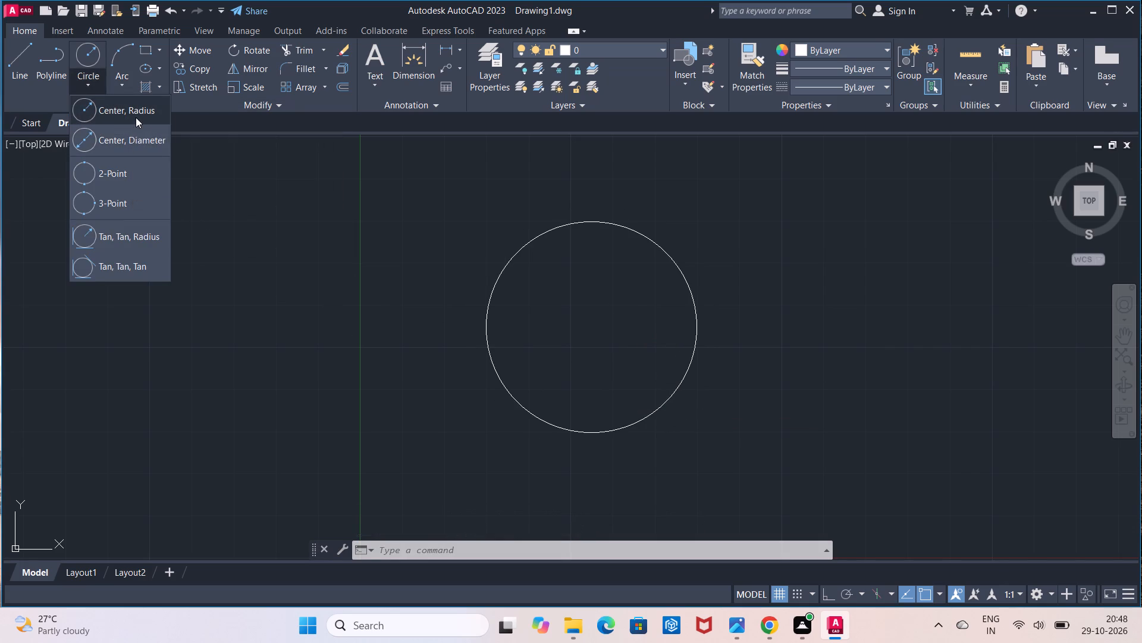
click(588, 327)
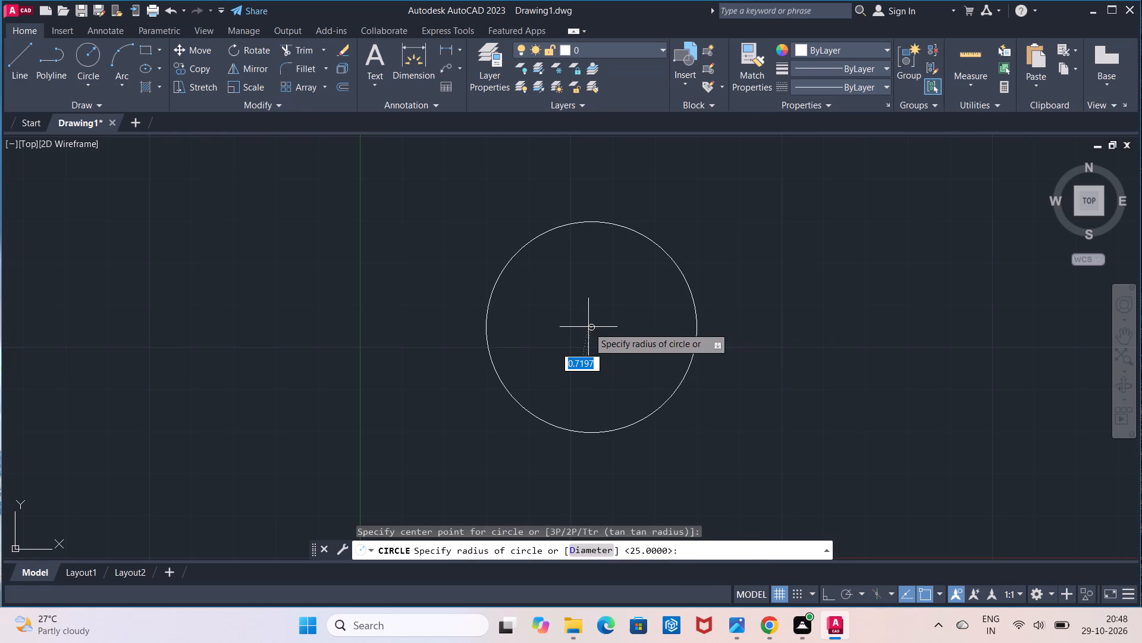
text(14)
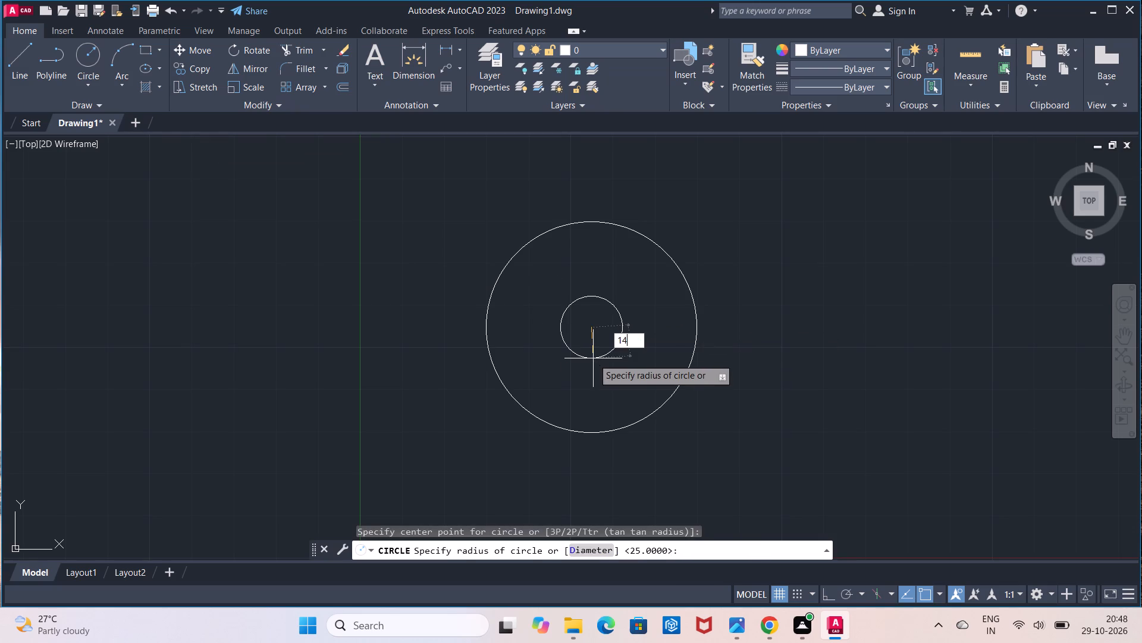
key(Return)
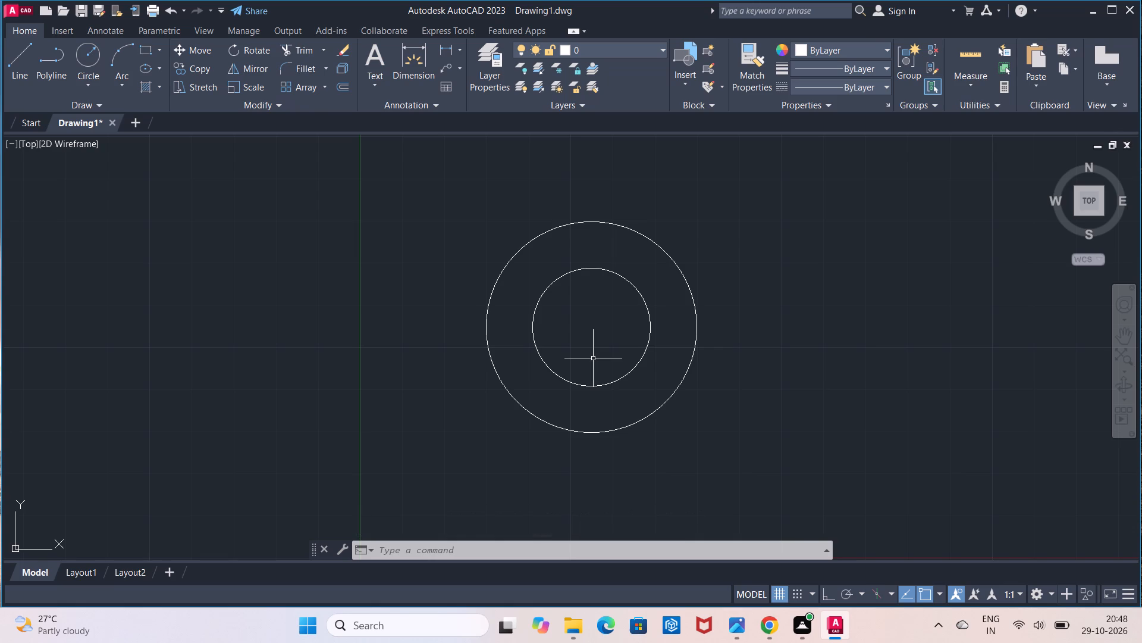
Load the CENTER2 linetype and make it the current linetype.
click(825, 88)
click(854, 150)
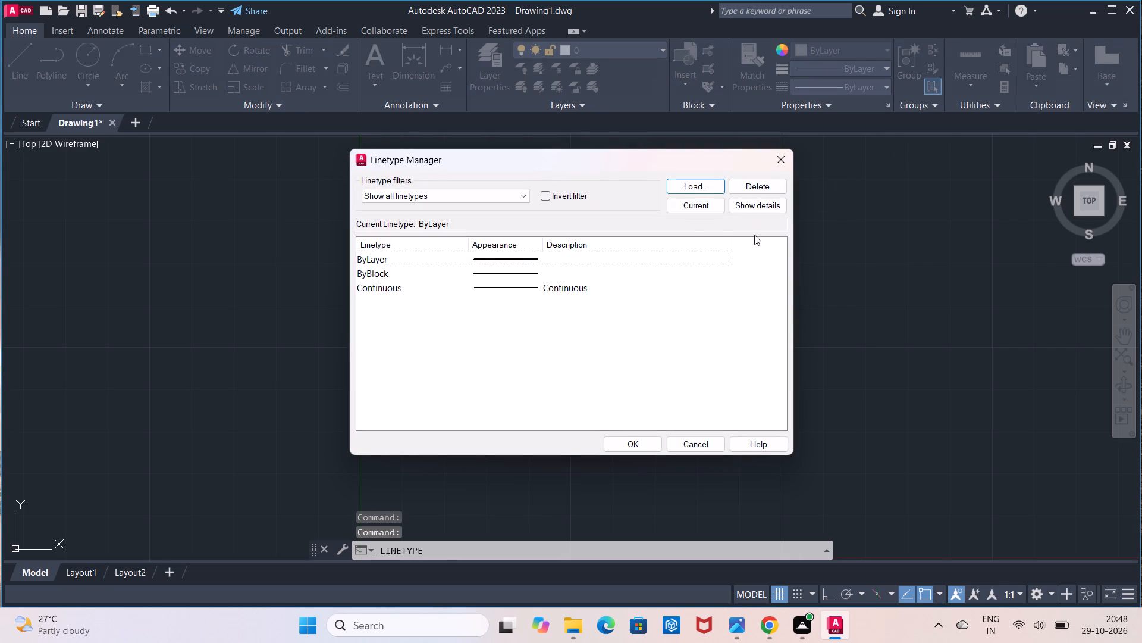
click(683, 192)
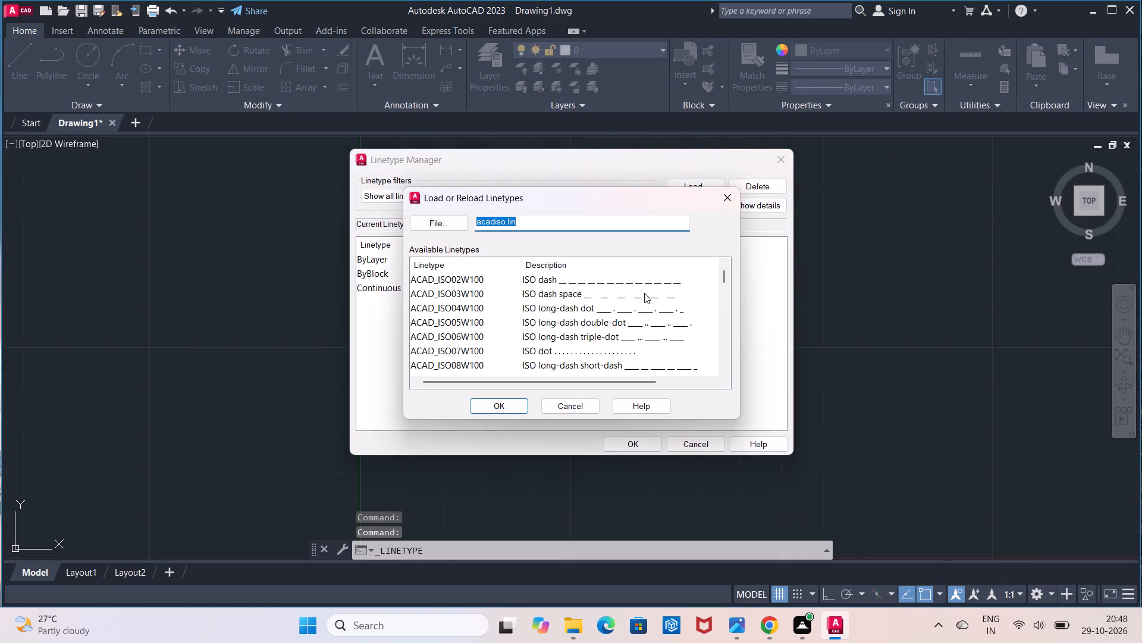
scroll(638, 305, down, 5)
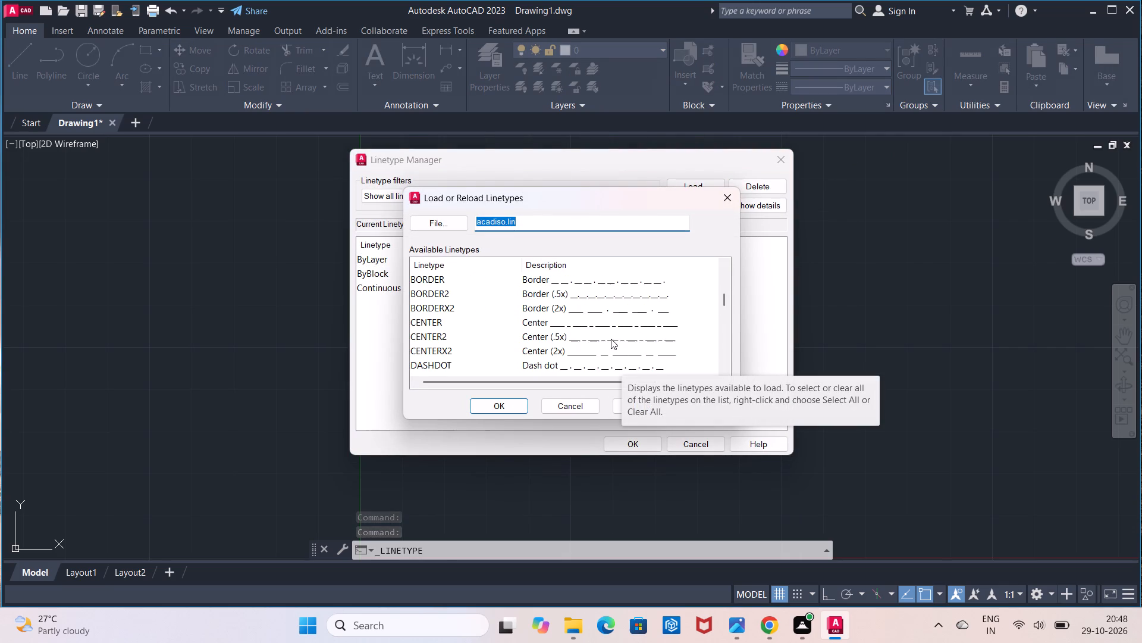
click(572, 333)
click(517, 401)
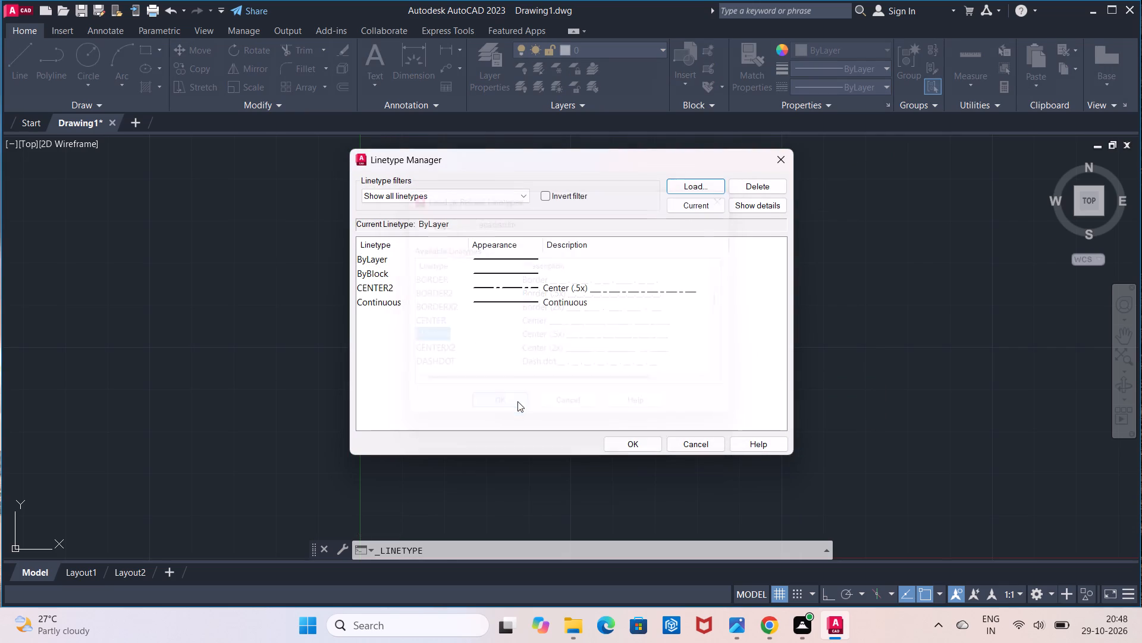
click(643, 441)
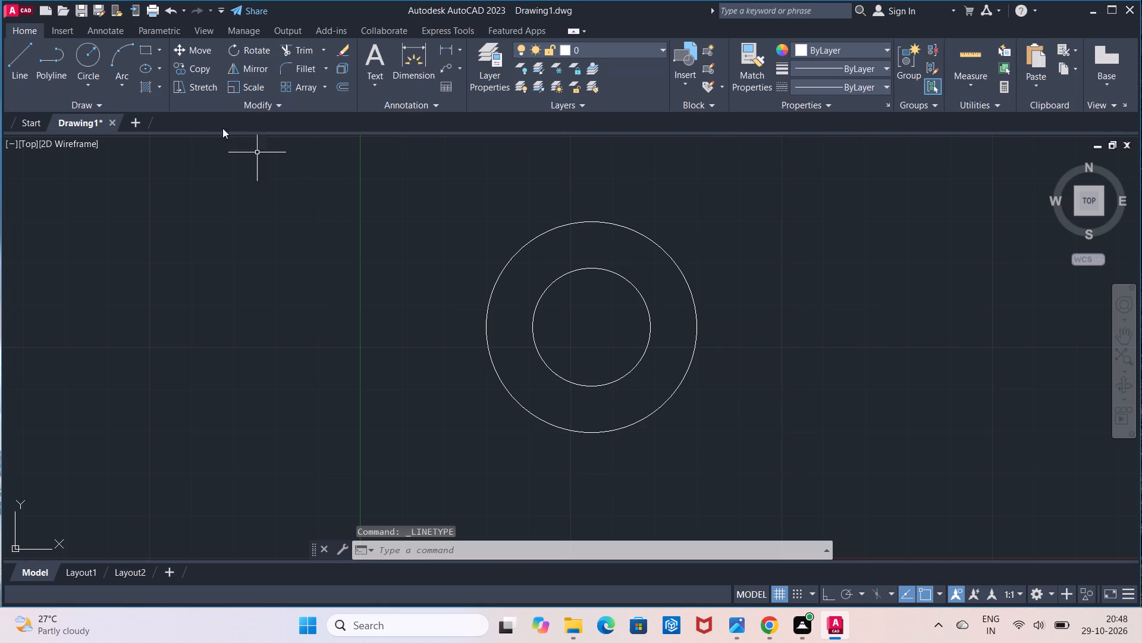
click(868, 89)
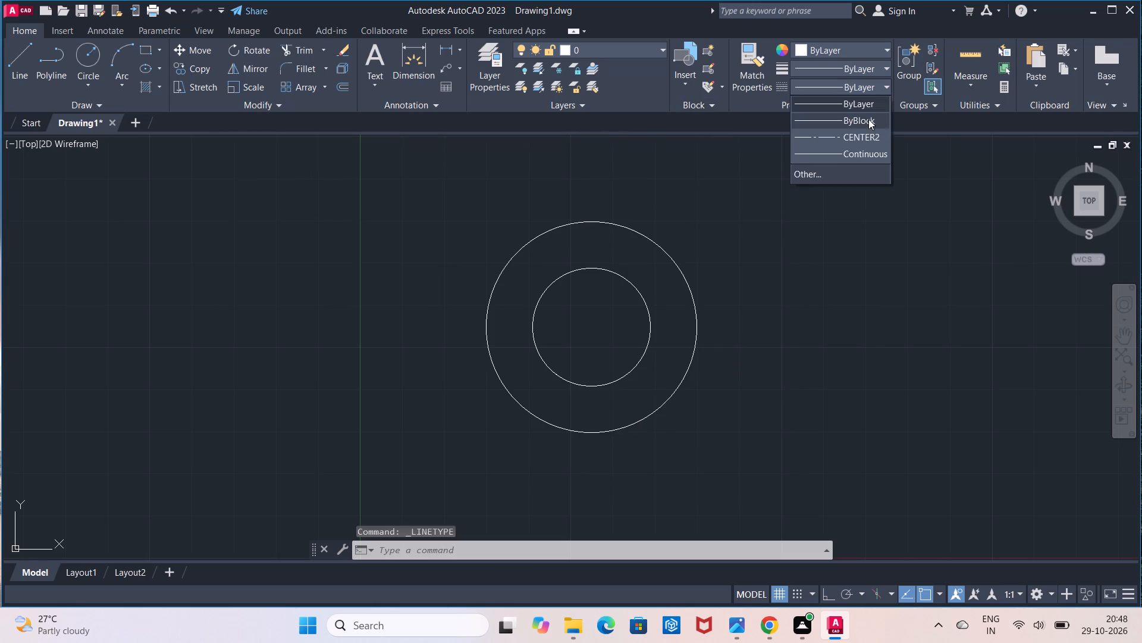
click(868, 139)
With Ortho on, draw a horizontal centreline 60 units long from the circles' centre toward the right.
click(23, 69)
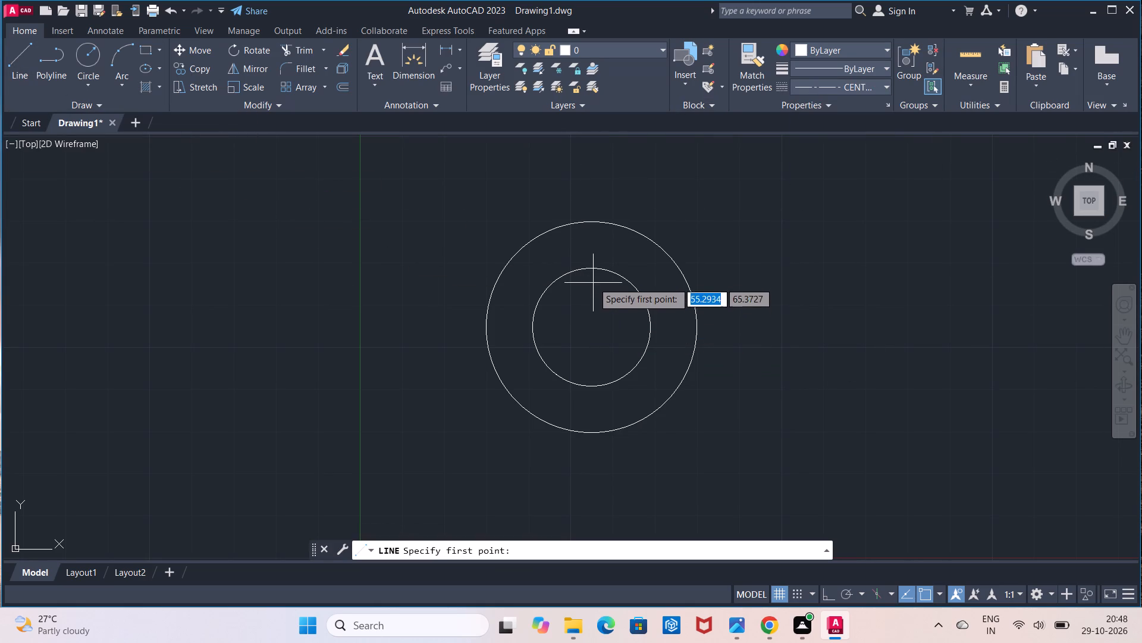
click(591, 323)
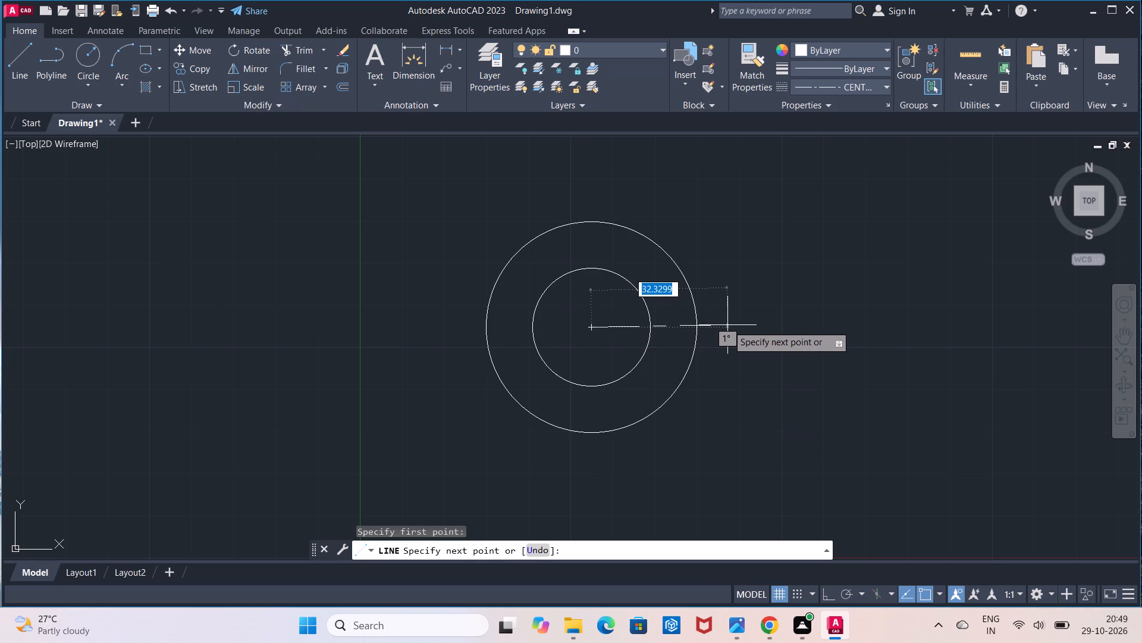
key(F8)
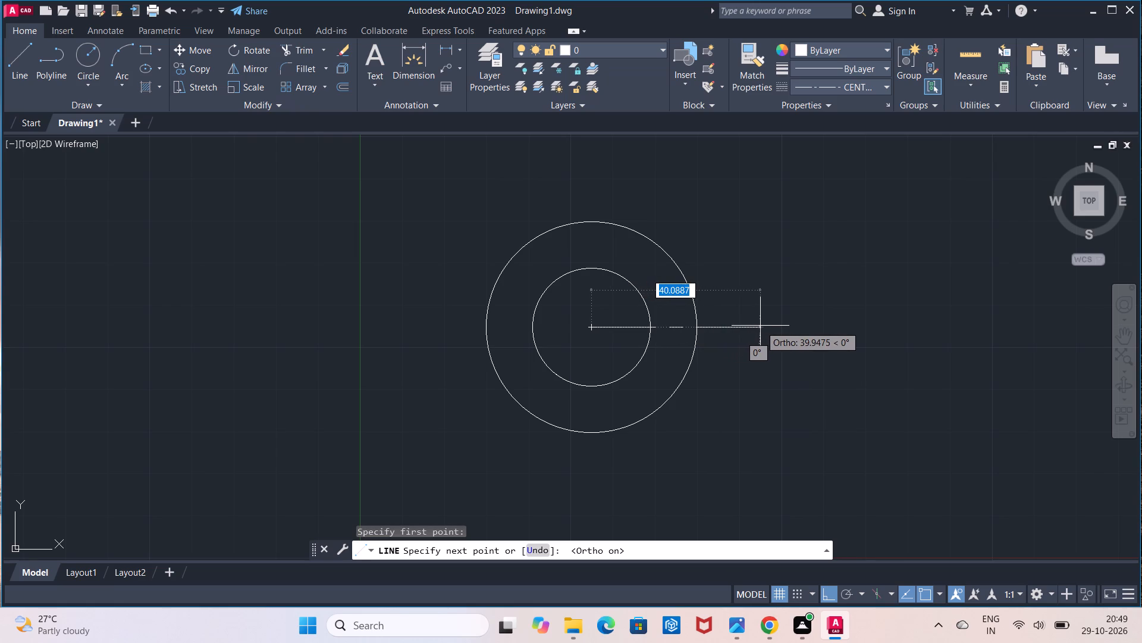
key(6)
key(0)
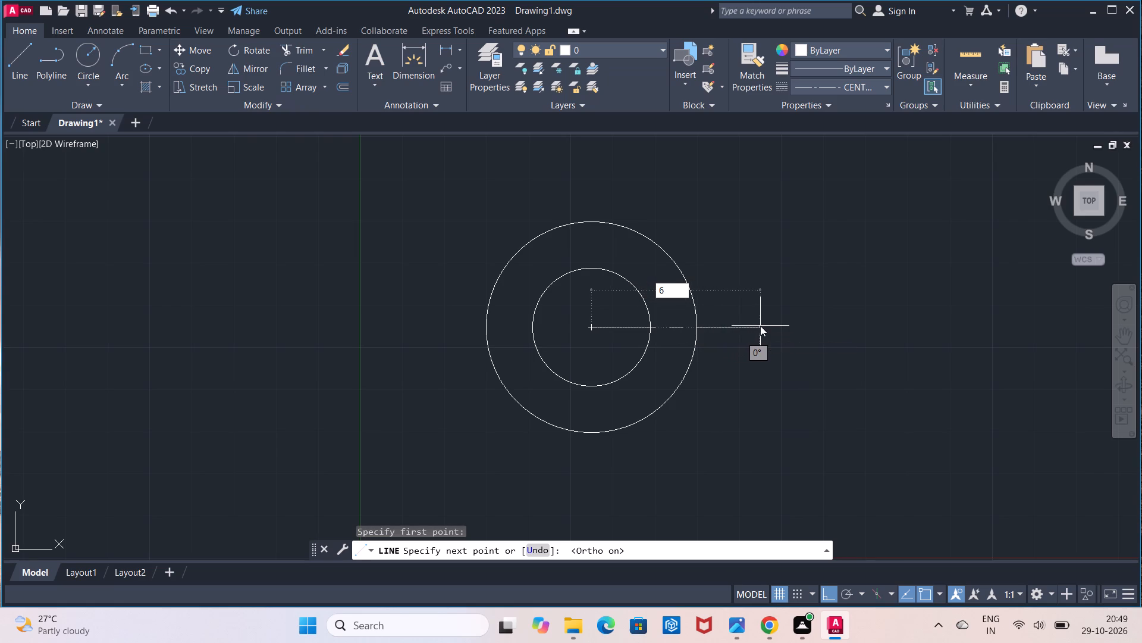
key(Return)
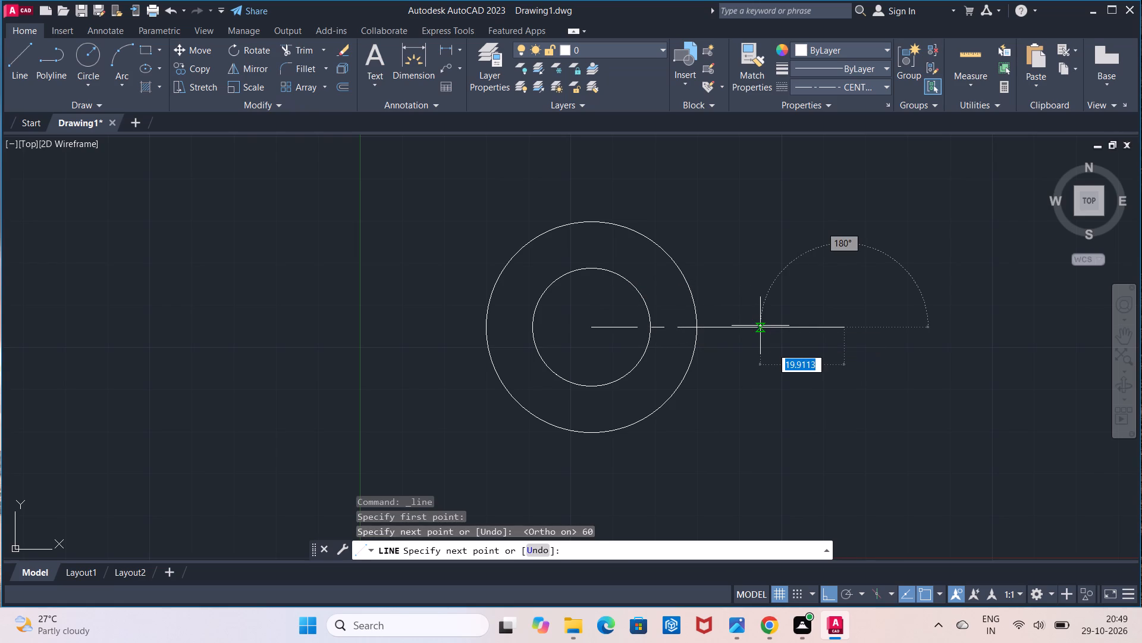
key(Escape)
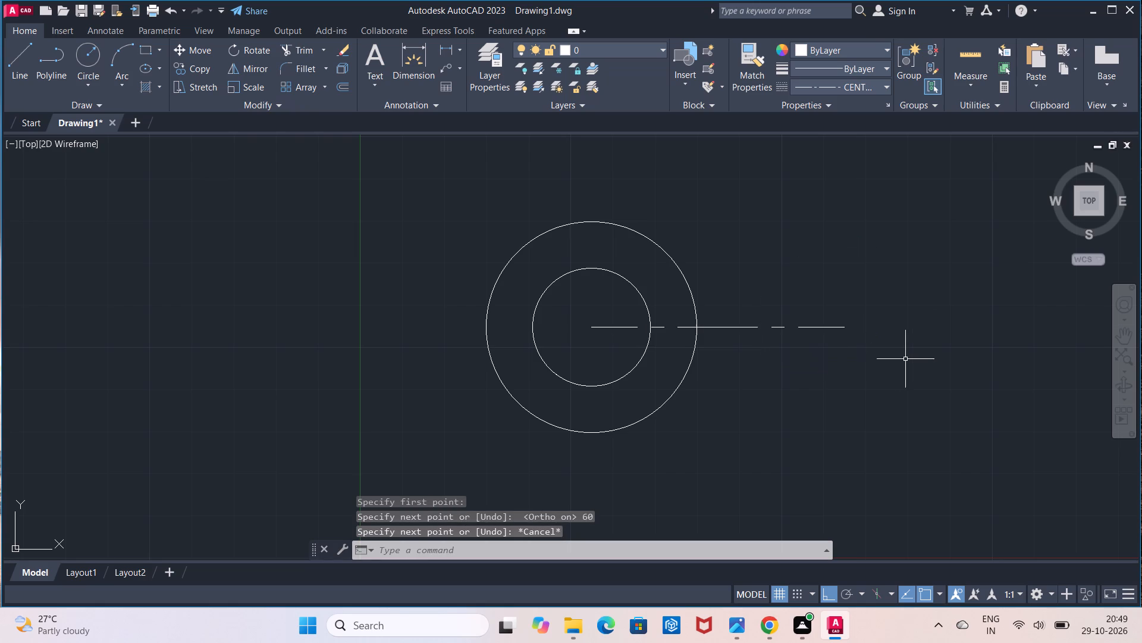
Draw a vertical line 10 units upward from the free end of the horizontal centreline.
scroll(905, 359, up, 1)
middle_drag(905, 359, 821, 461)
middle_drag(795, 488, 732, 547)
scroll(731, 496, down, 1)
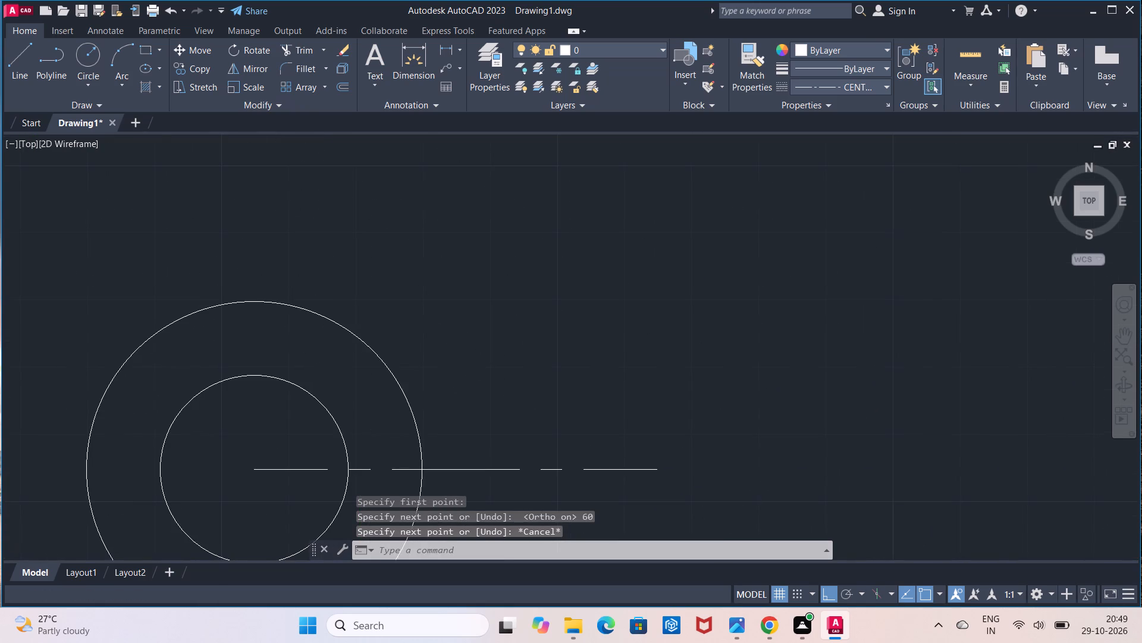
scroll(686, 367, down, 1)
middle_drag(688, 367, 696, 350)
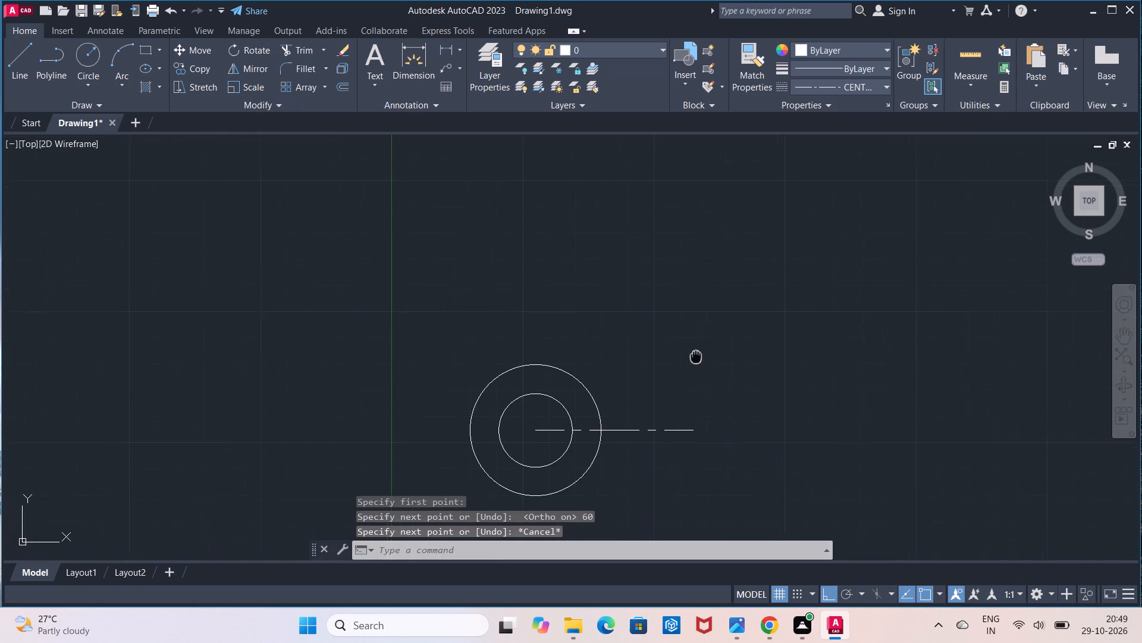
middle_drag(696, 350, 685, 286)
click(8, 78)
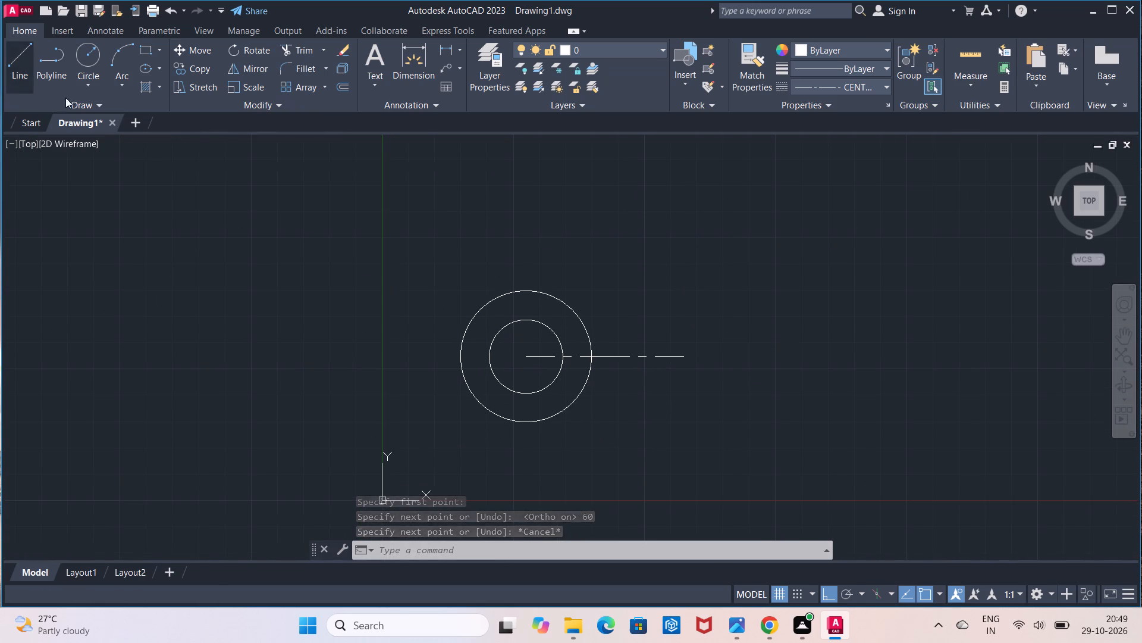
click(683, 354)
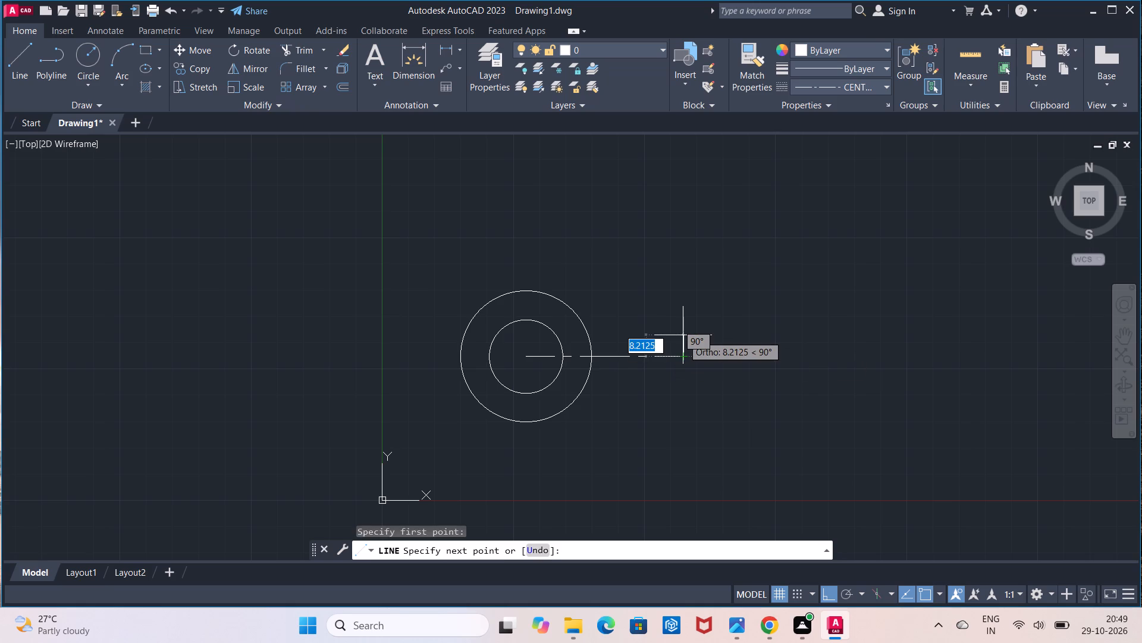
key(1)
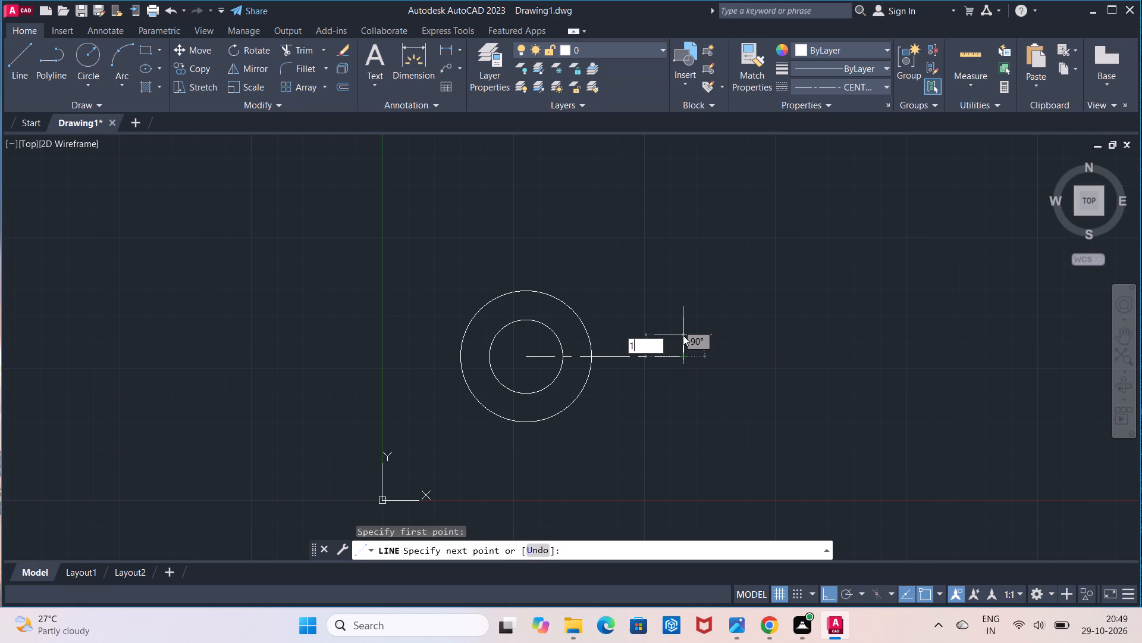
key(0)
key(Return)
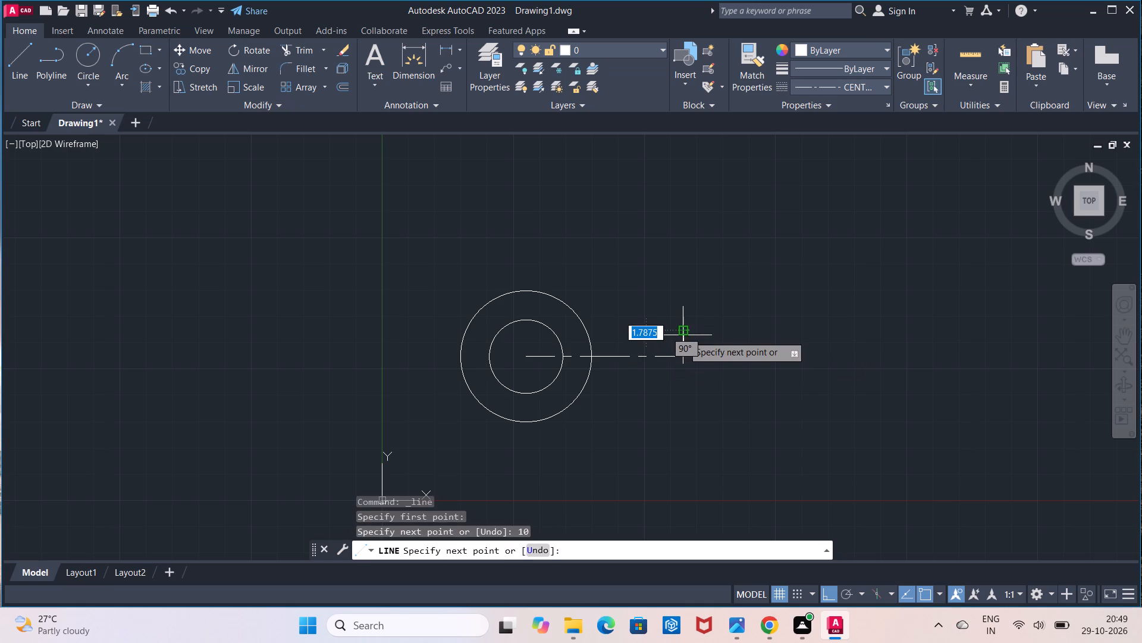
key(Escape)
Draw a horizontal line 13 units to the right from the upper end of the 10-unit vertical line.
scroll(687, 330, up, 1)
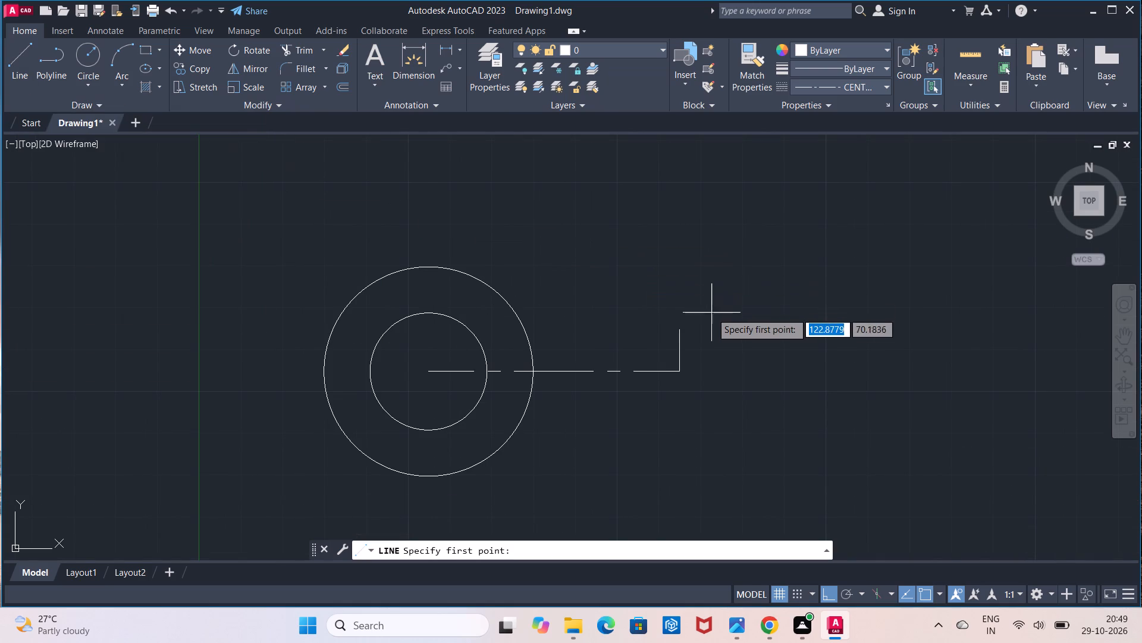
click(679, 328)
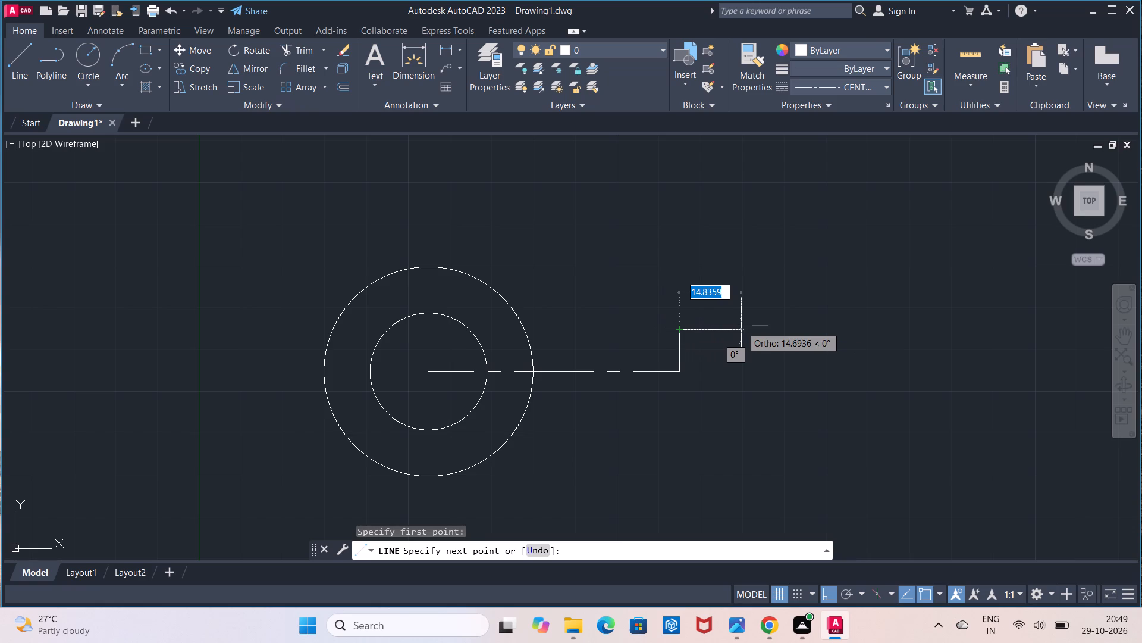
text(13)
key(Return)
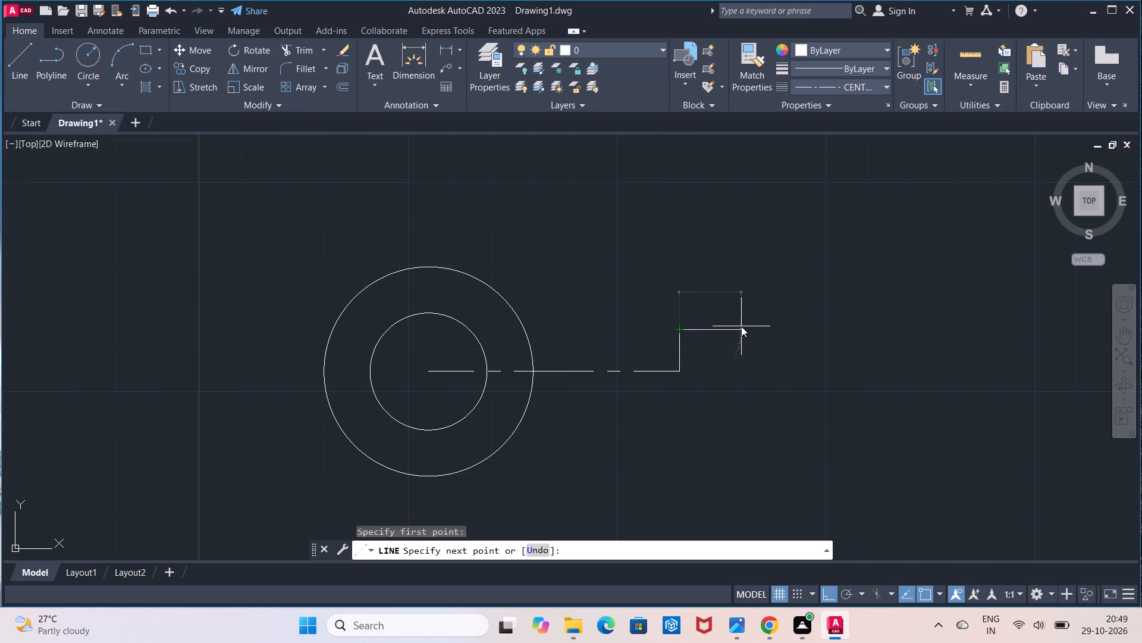
key(Escape)
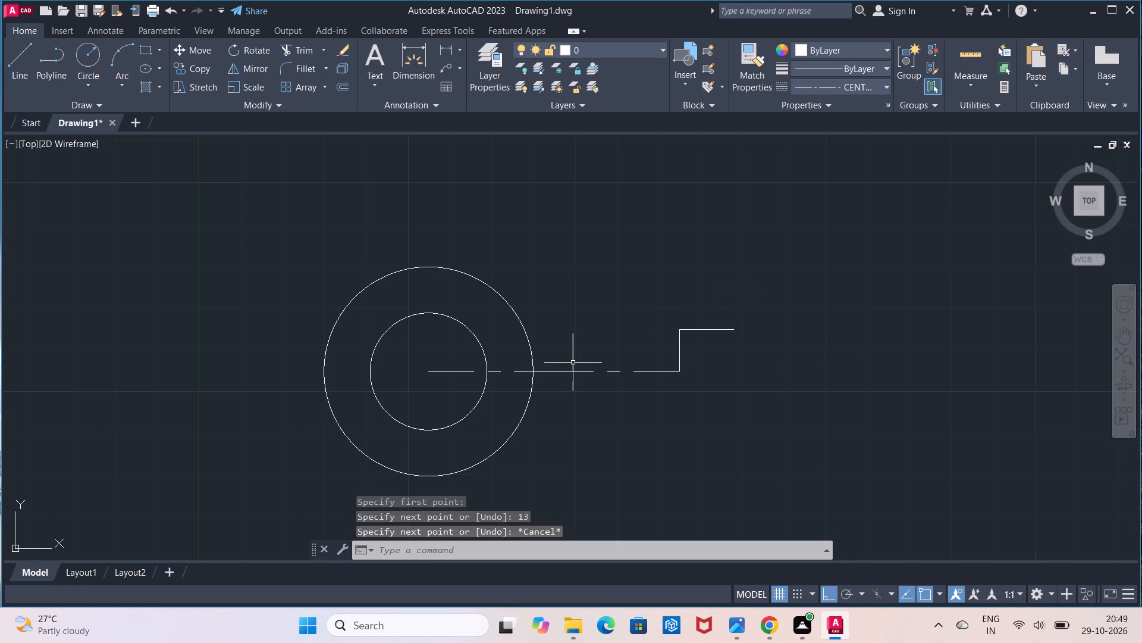
Draw a vertical line 21 units upward from the right end of the 13-unit horizontal line.
scroll(573, 361, down, 1)
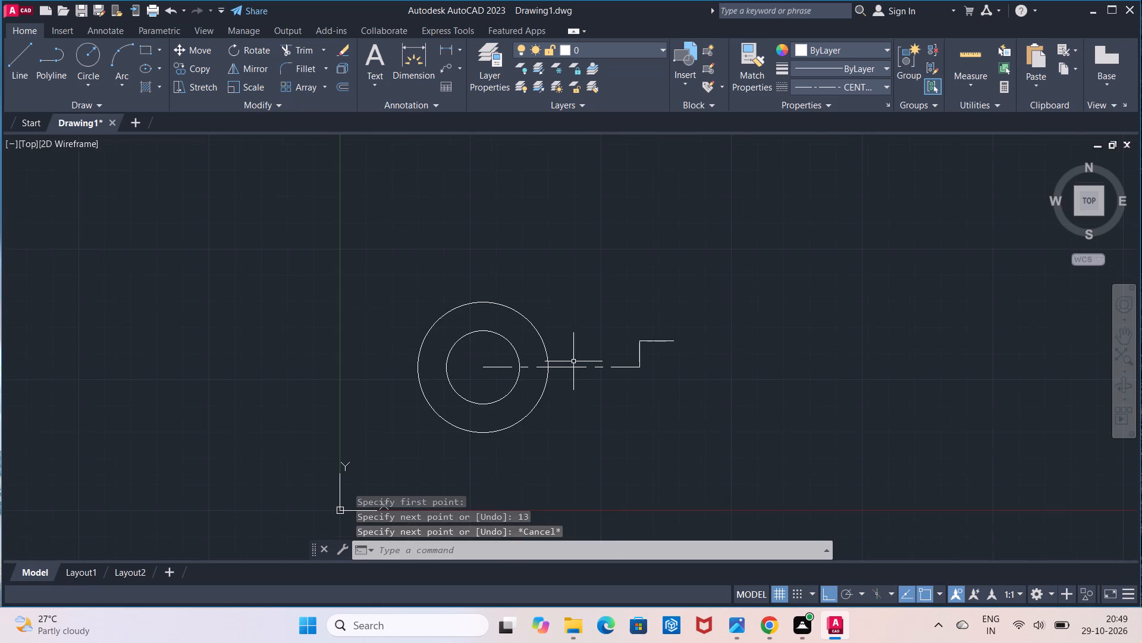
middle_drag(573, 361, 541, 450)
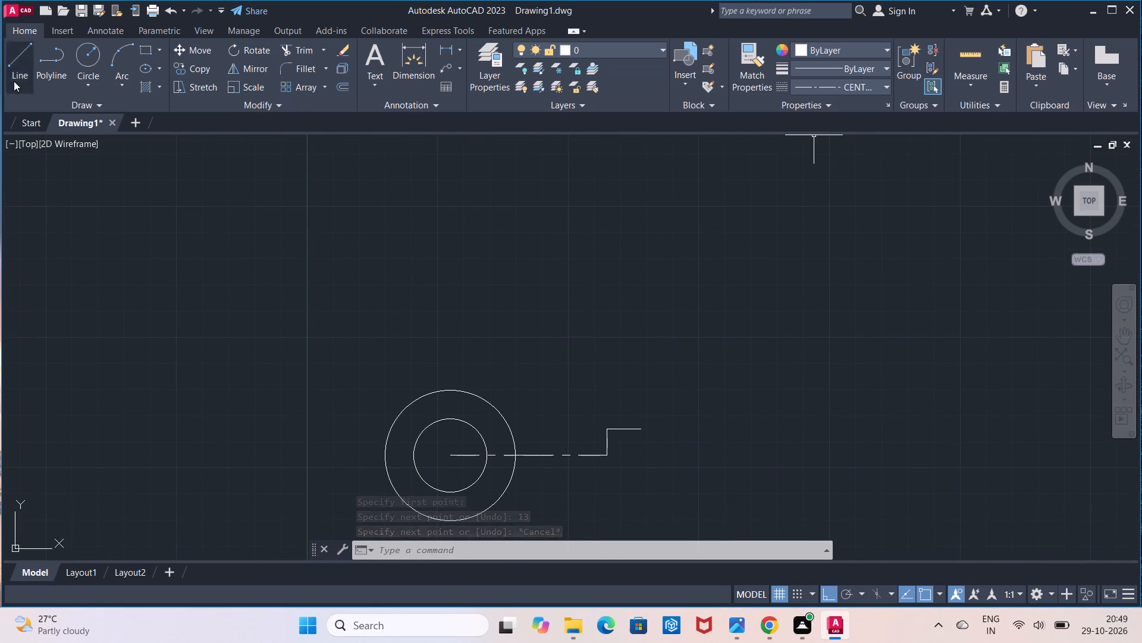
click(24, 80)
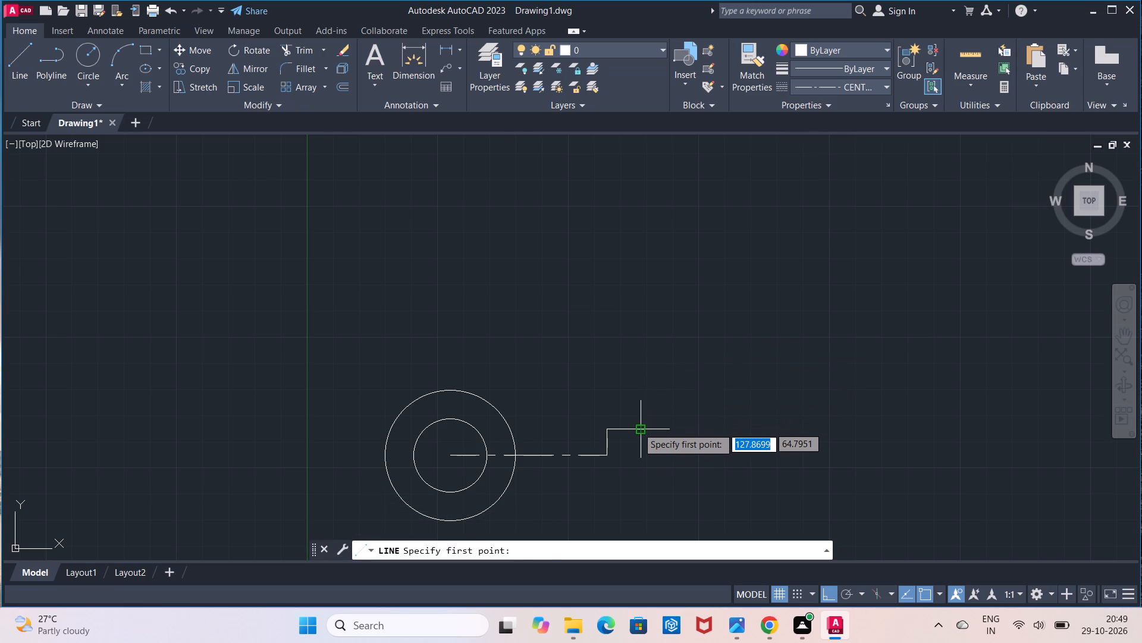
click(639, 429)
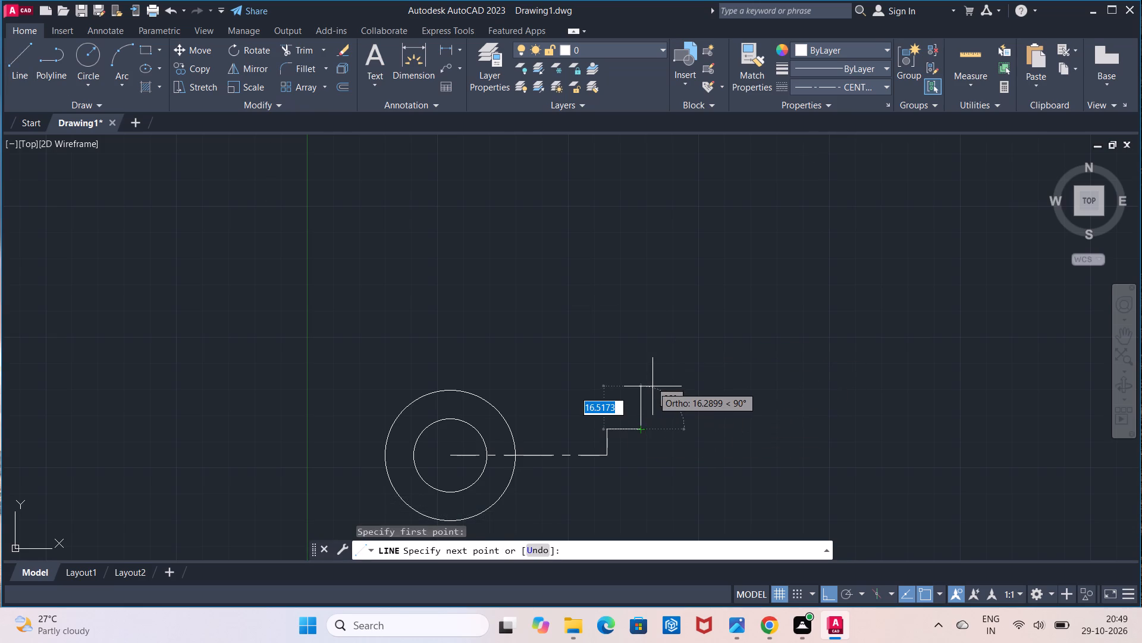
text(21)
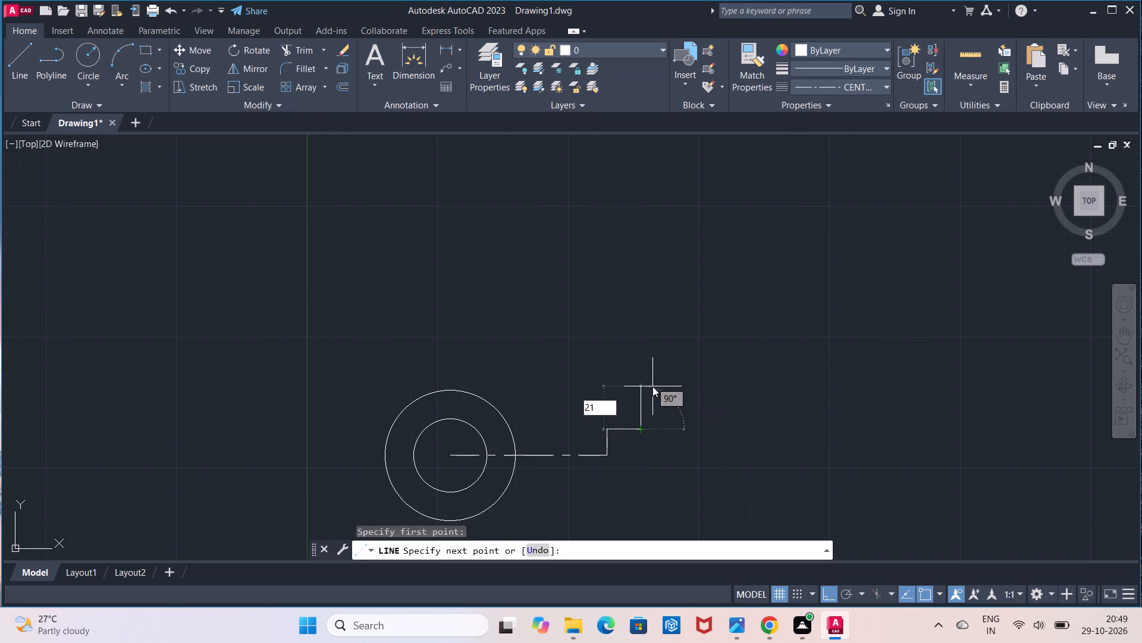
key(Return)
key(Escape)
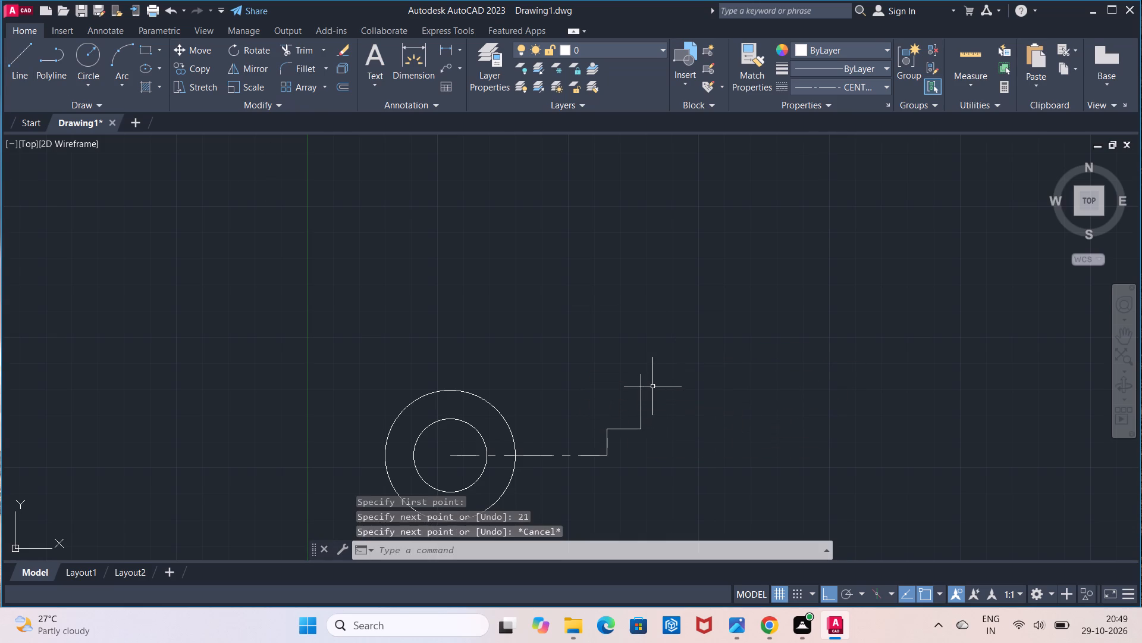
Set the current linetype to ByLayer.
scroll(652, 386, up, 1)
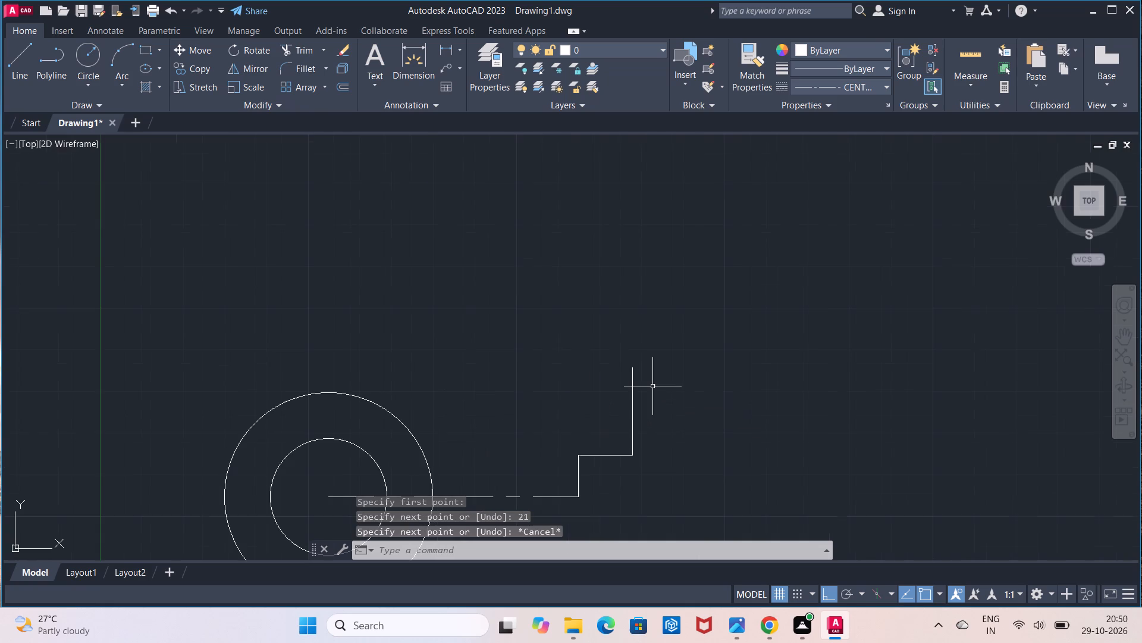
click(801, 93)
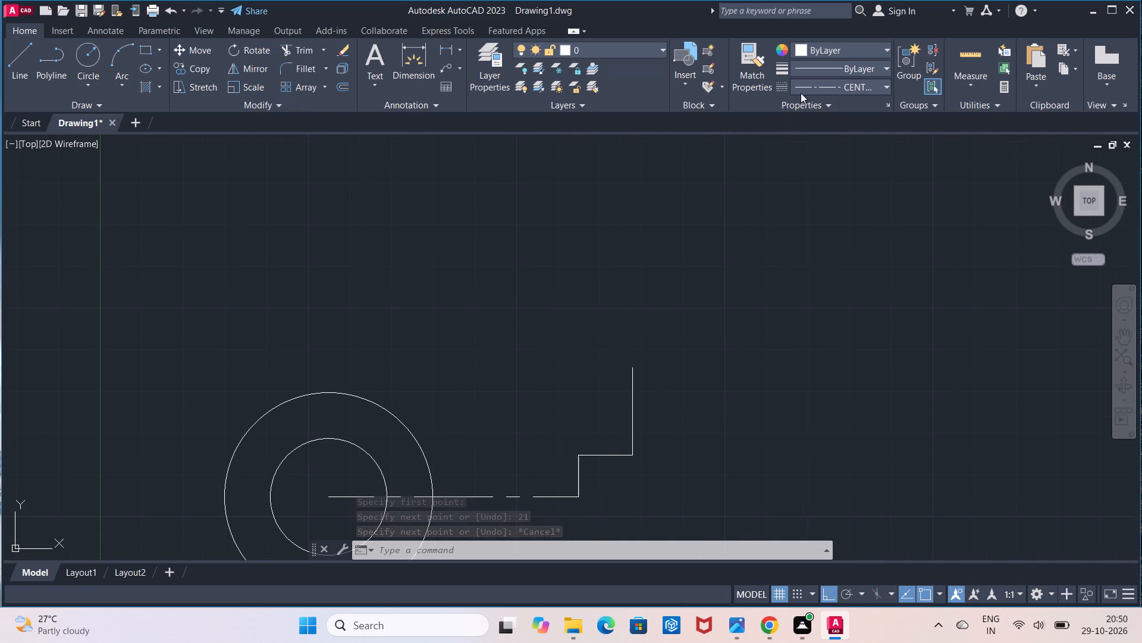
click(807, 99)
Draw a circle of radius 7 centred on the upper end of the 21-unit vertical line.
click(79, 65)
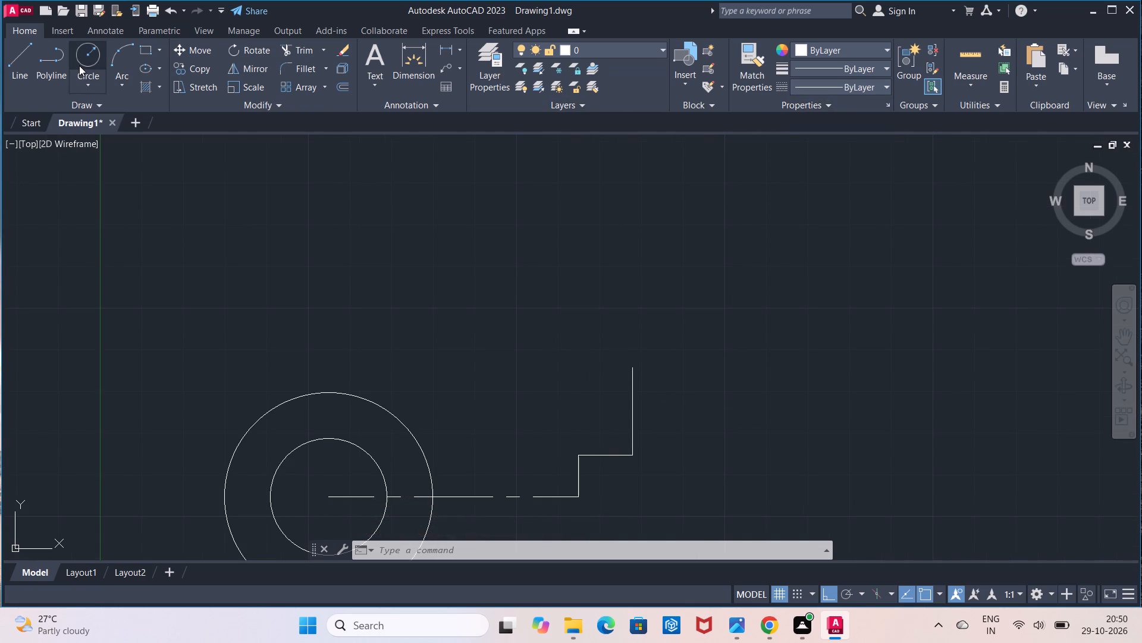
click(632, 366)
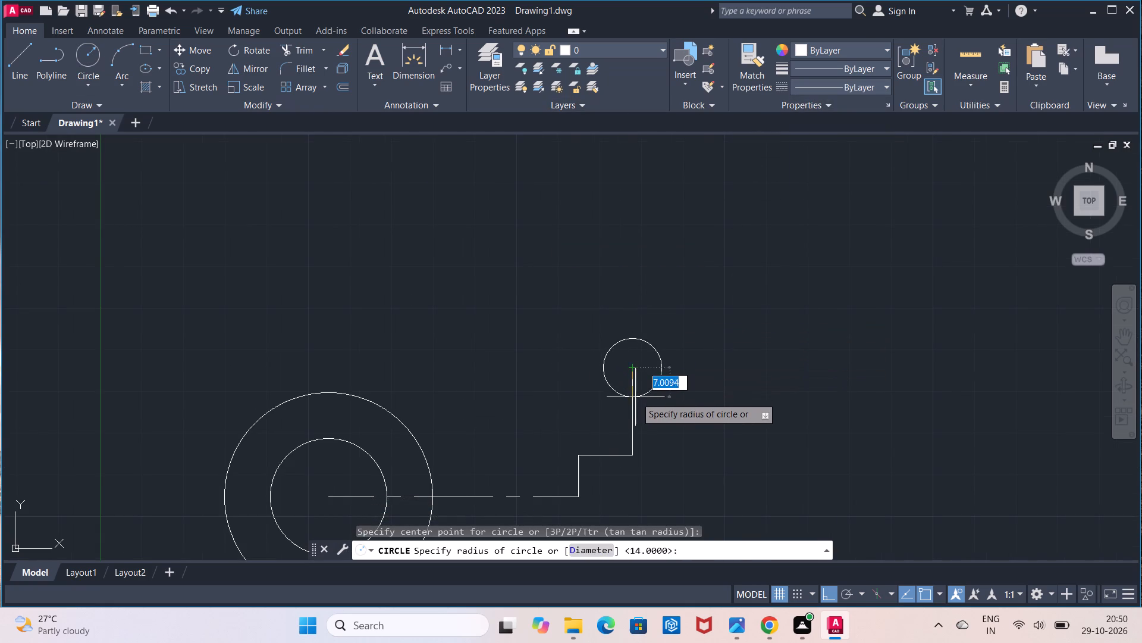
key(7)
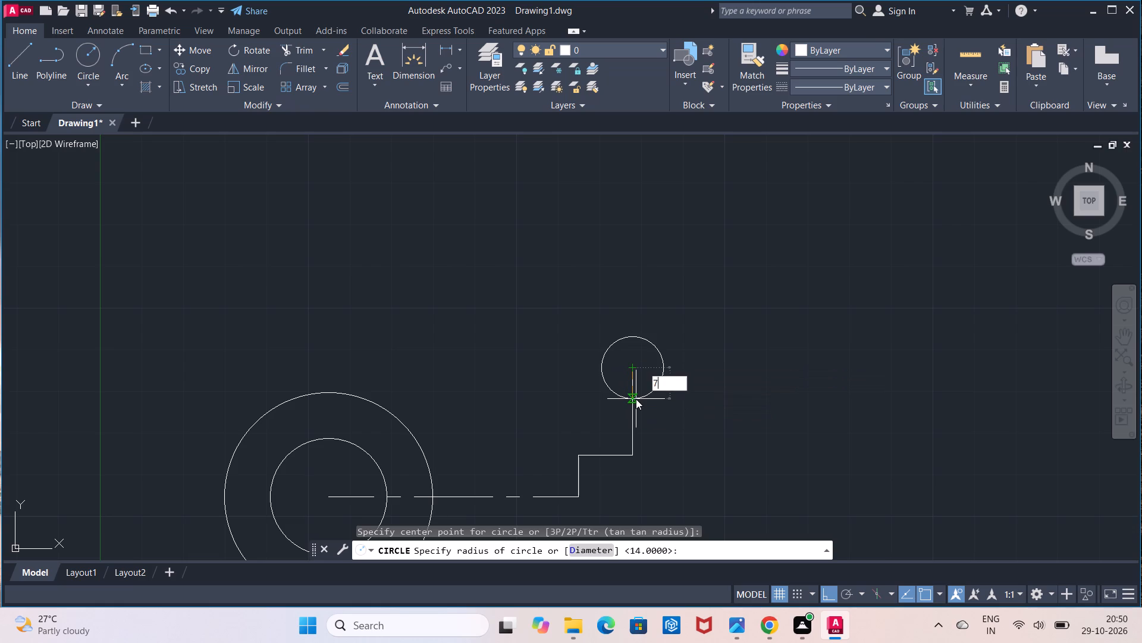
key(Return)
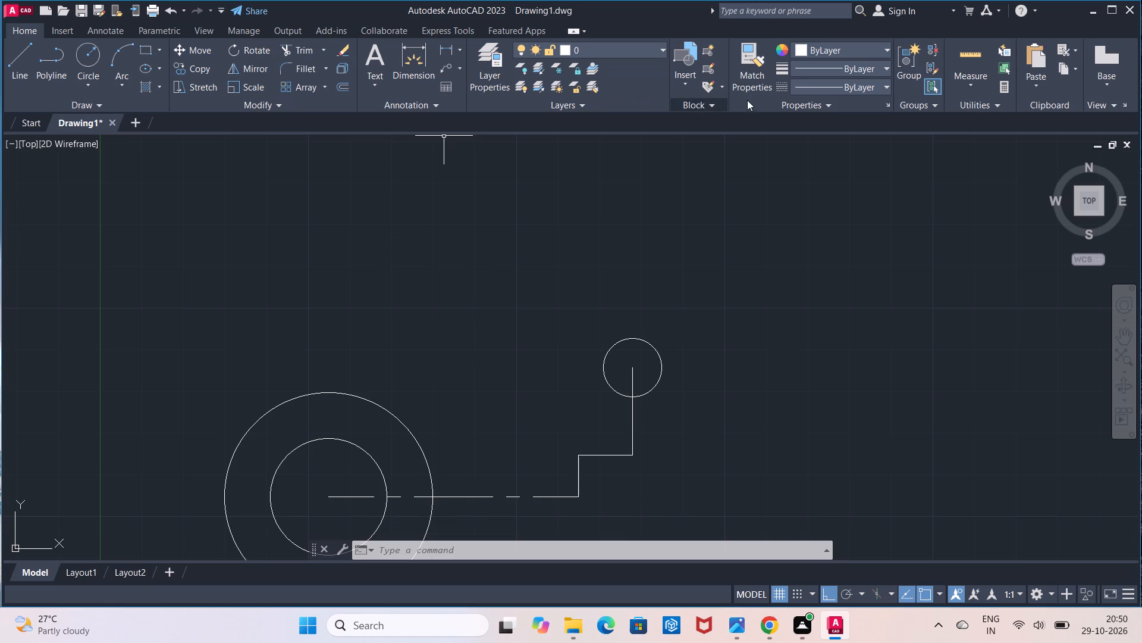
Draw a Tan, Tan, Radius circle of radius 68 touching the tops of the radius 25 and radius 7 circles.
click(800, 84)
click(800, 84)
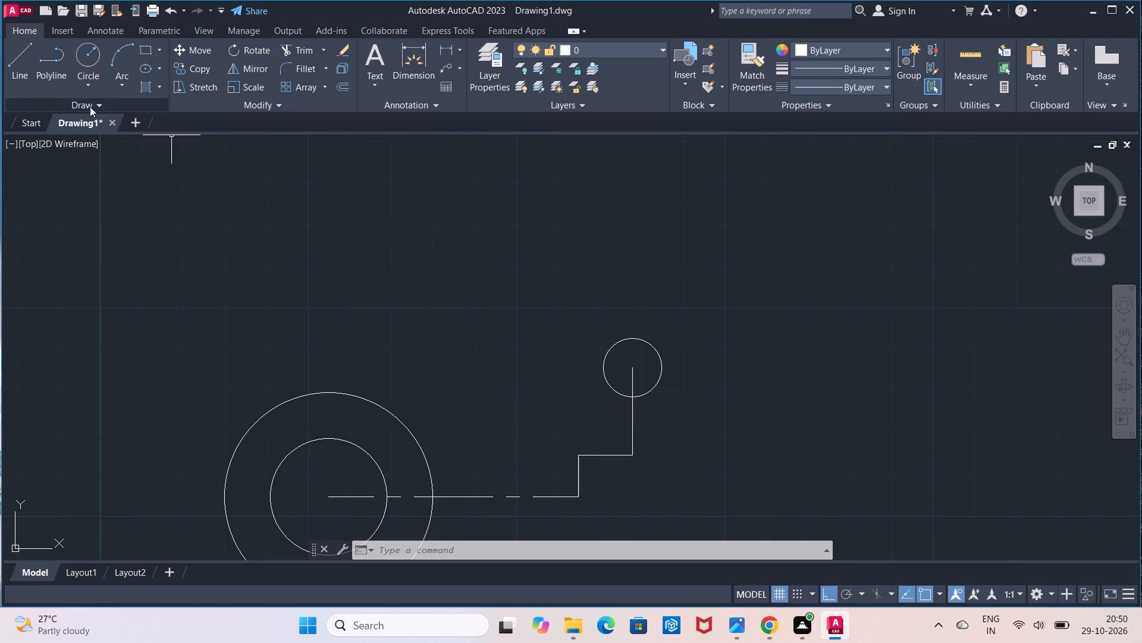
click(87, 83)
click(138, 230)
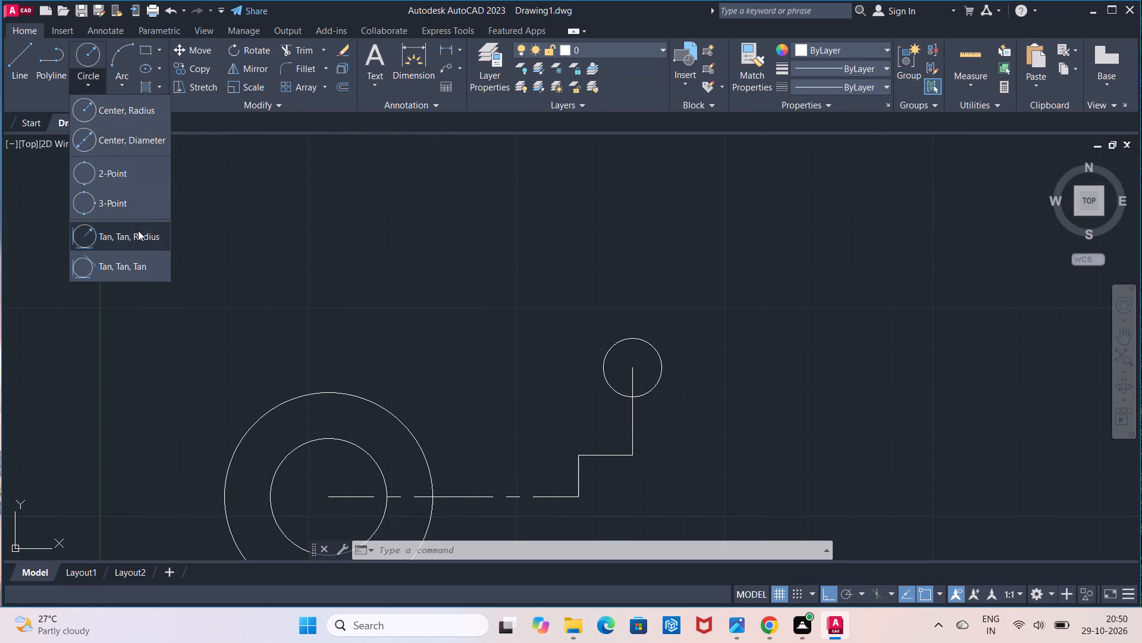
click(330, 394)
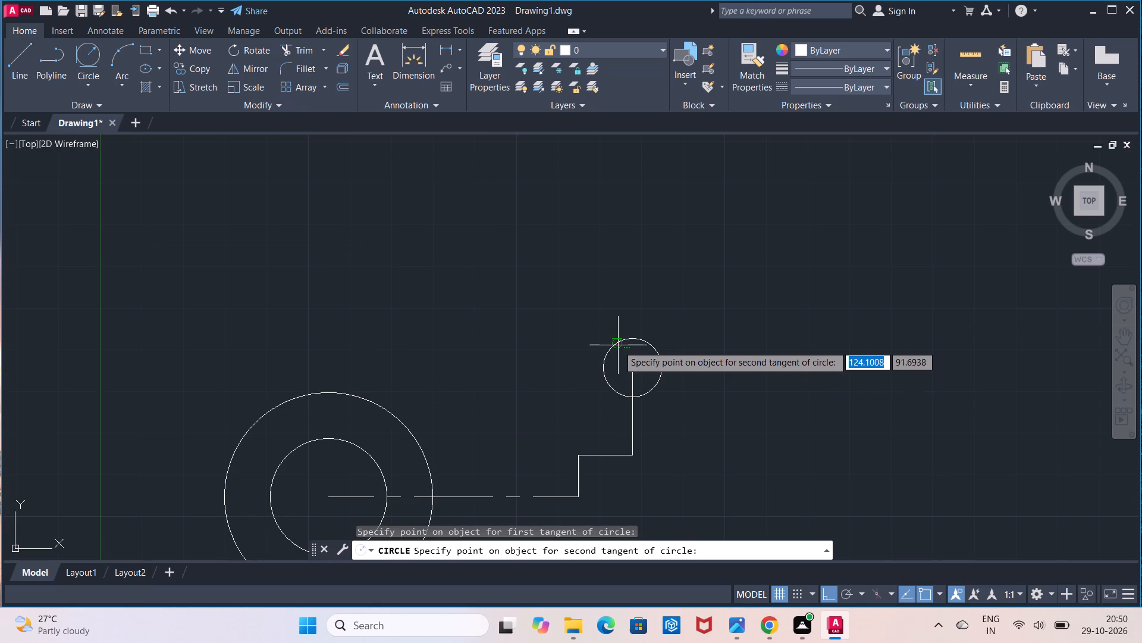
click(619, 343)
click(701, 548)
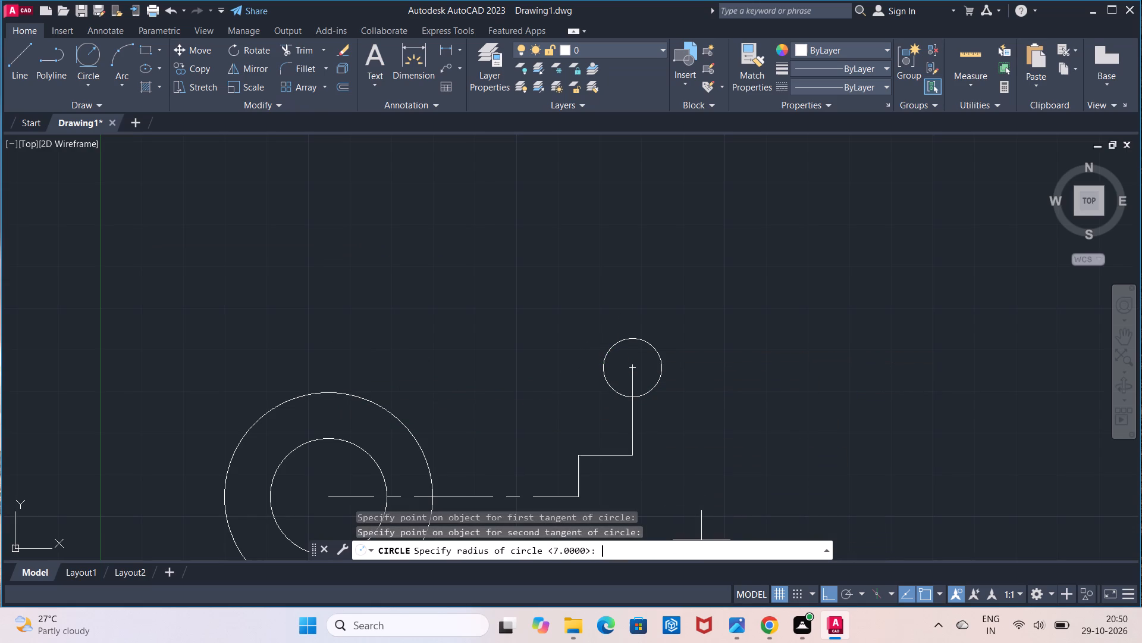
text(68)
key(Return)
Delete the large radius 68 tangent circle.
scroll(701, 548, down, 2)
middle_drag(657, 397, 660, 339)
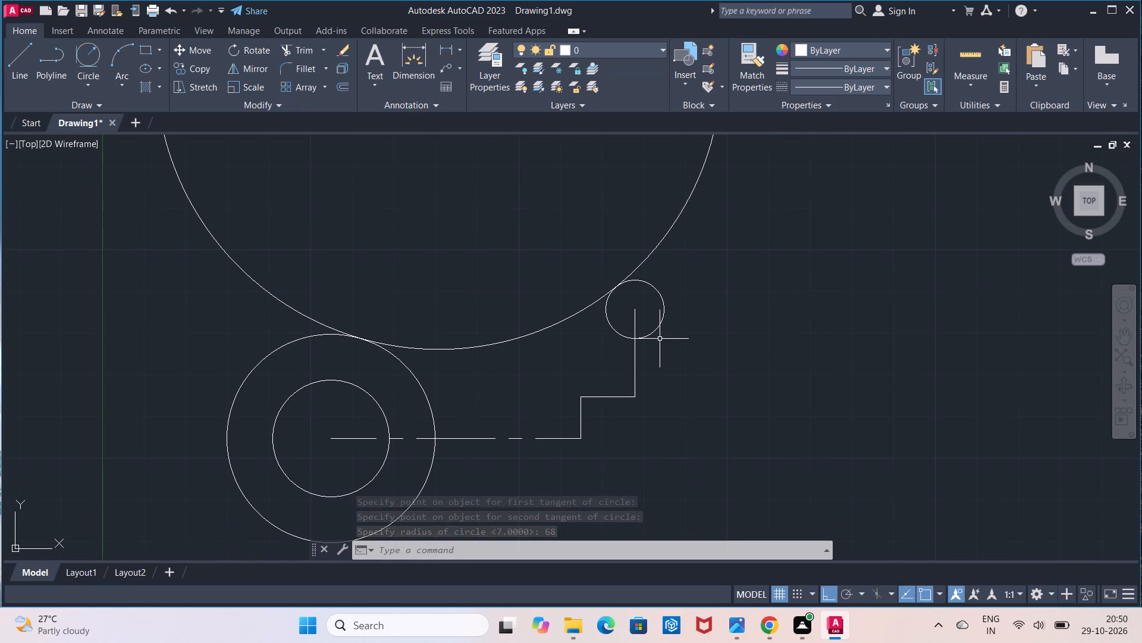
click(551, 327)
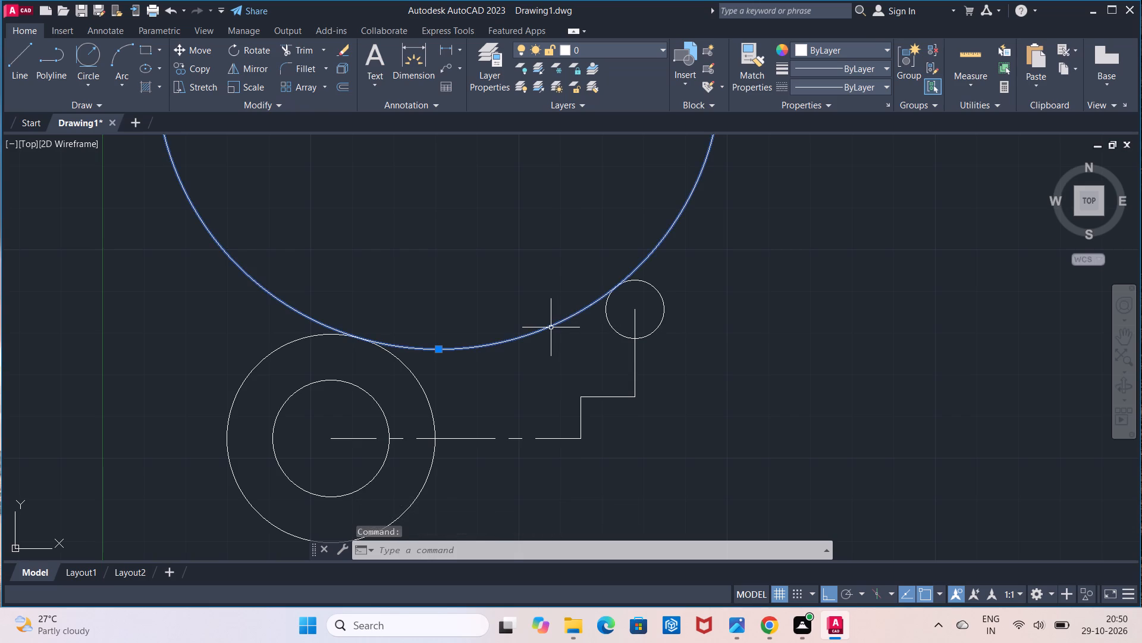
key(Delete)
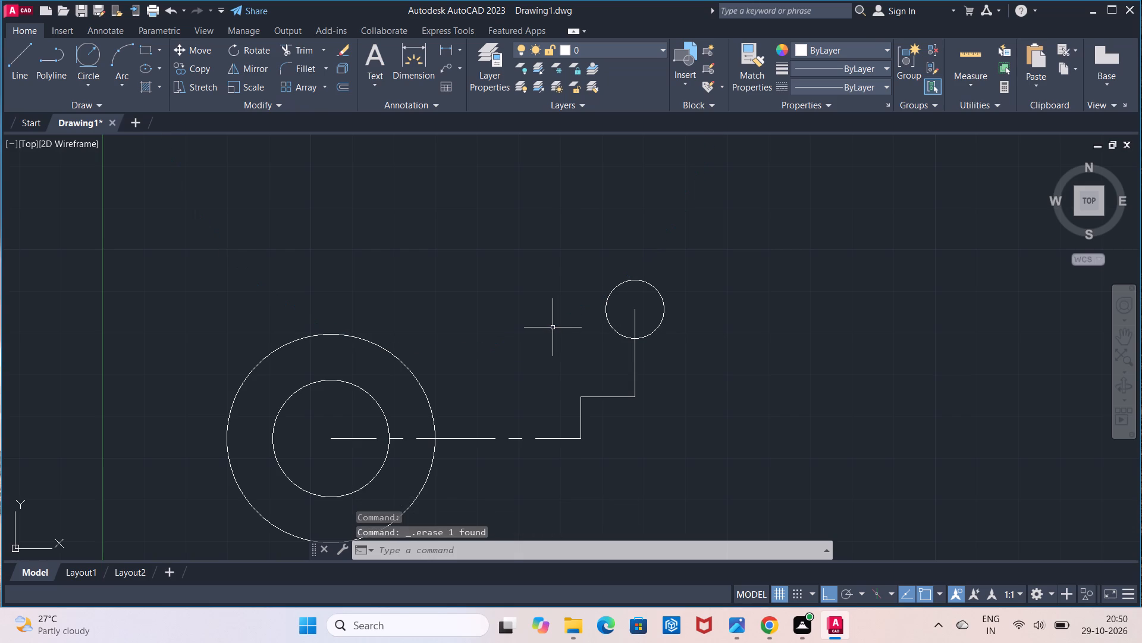
Draw a horizontal line to the right from the top quadrant of the radius 25 circle, ending short of the radius 7 circle.
scroll(553, 327, down, 1)
middle_drag(553, 327, 525, 315)
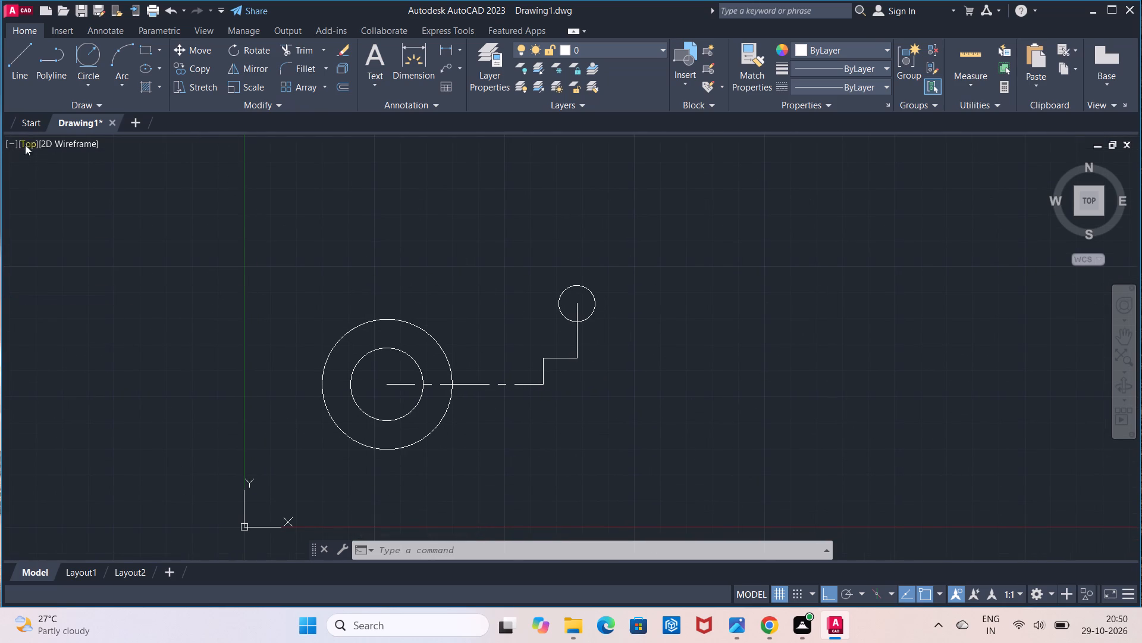
click(32, 84)
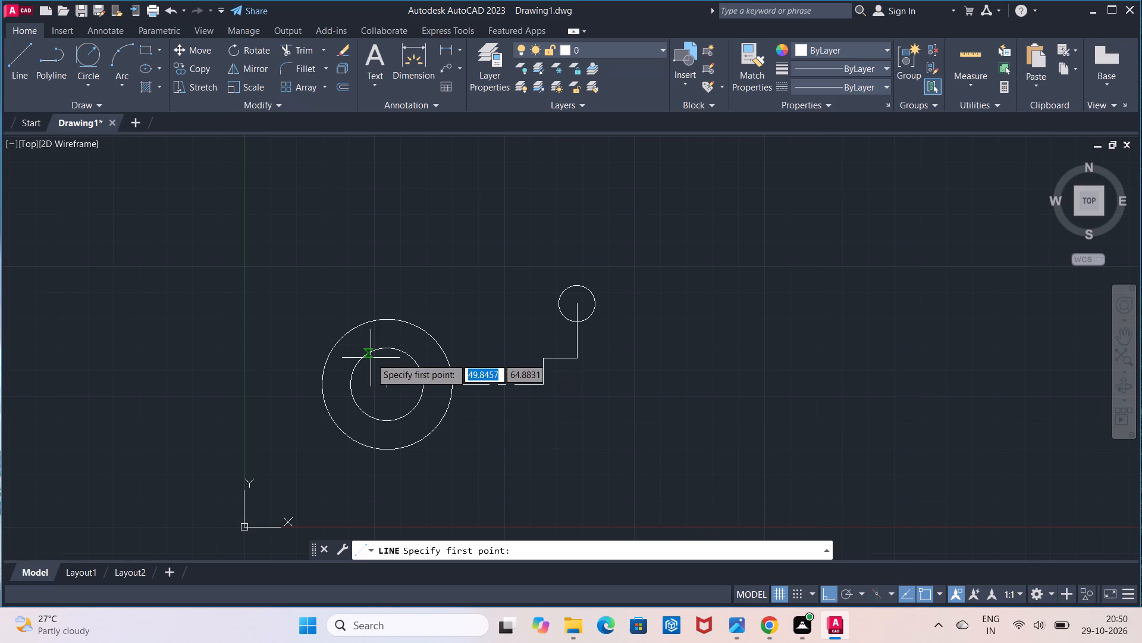
click(388, 320)
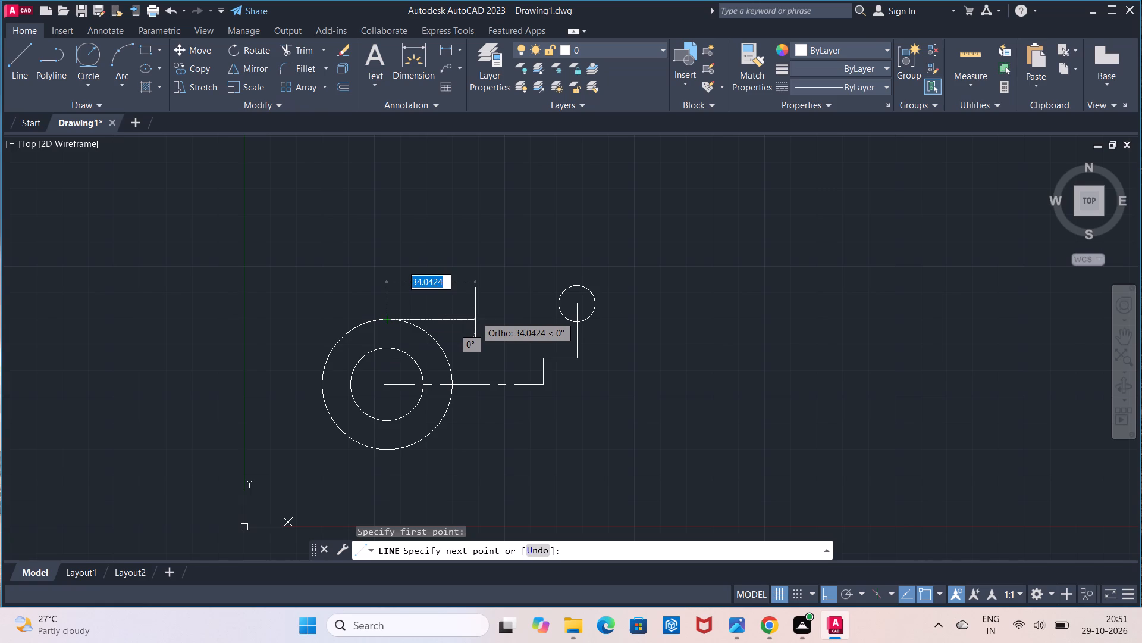
click(488, 316)
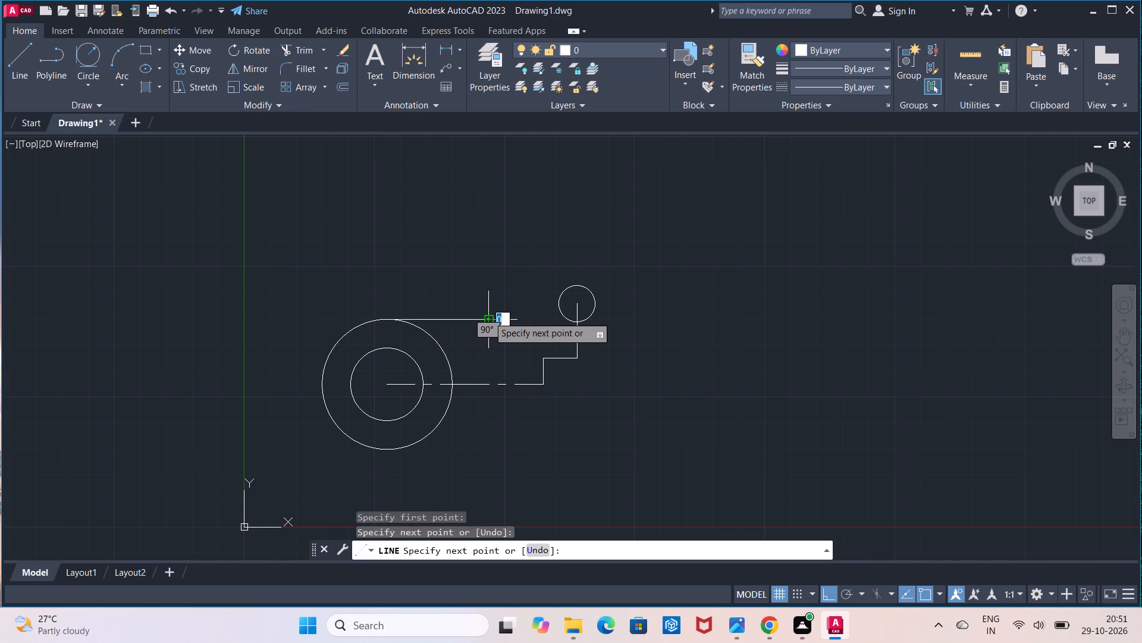
key(Escape)
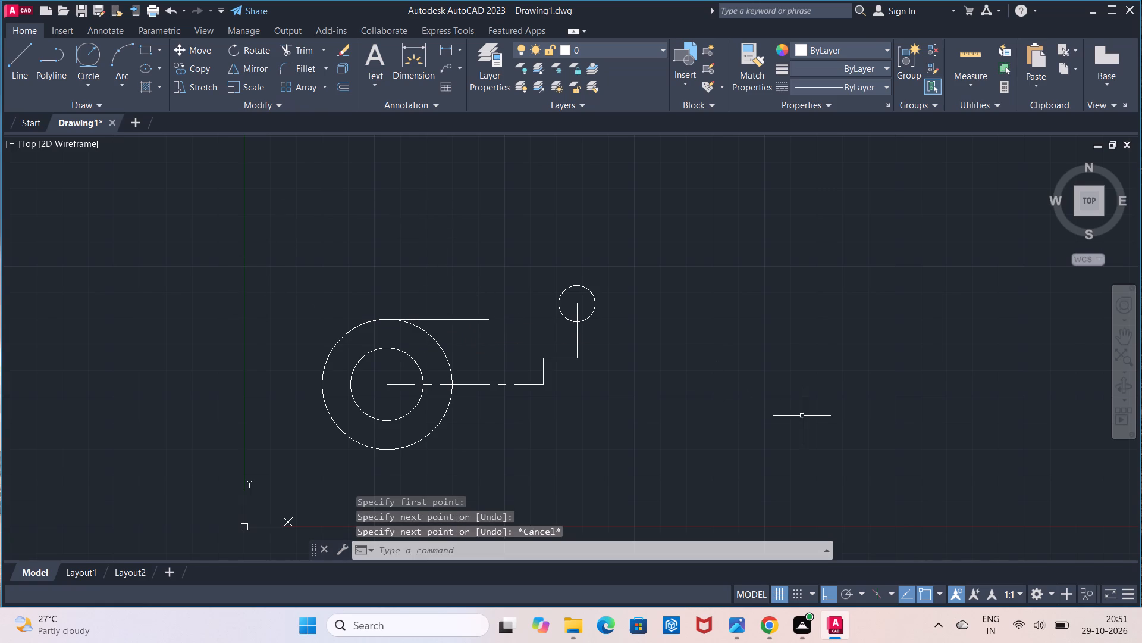
Fillet the horizontal tangent line to the radius 7 circle with a fillet radius of 68.
click(311, 70)
click(632, 542)
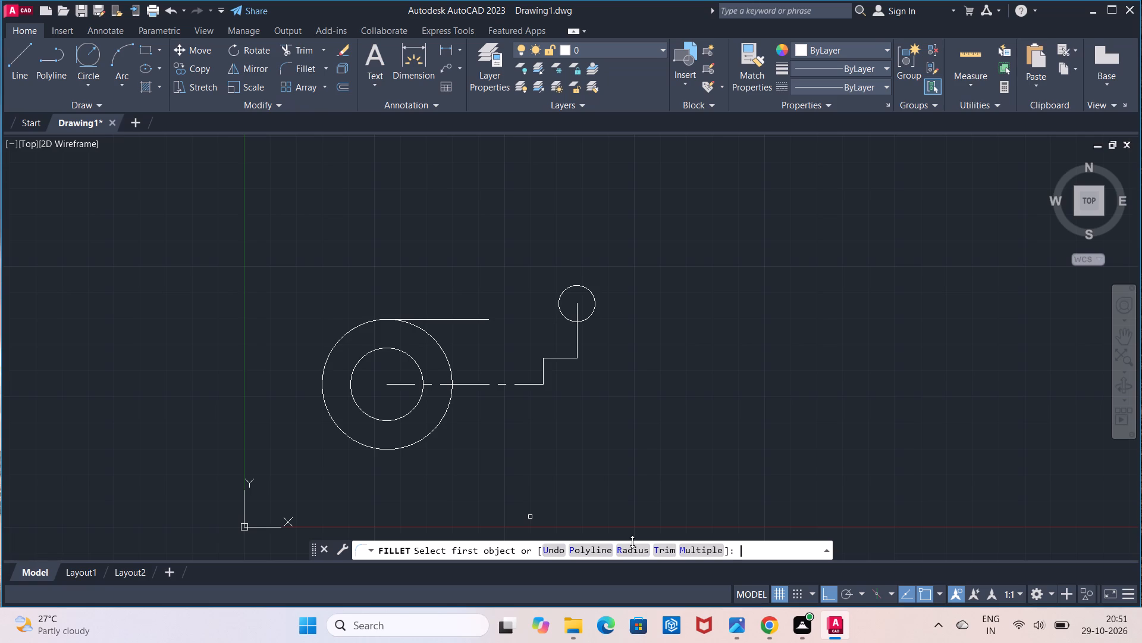
click(633, 551)
click(610, 554)
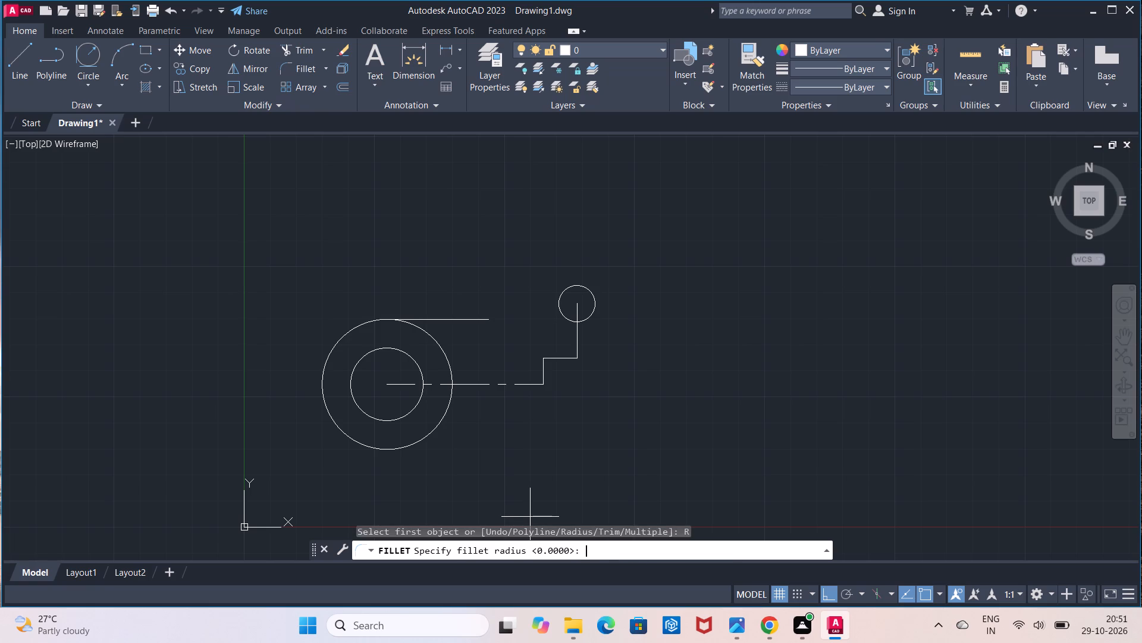
text(68)
key(Return)
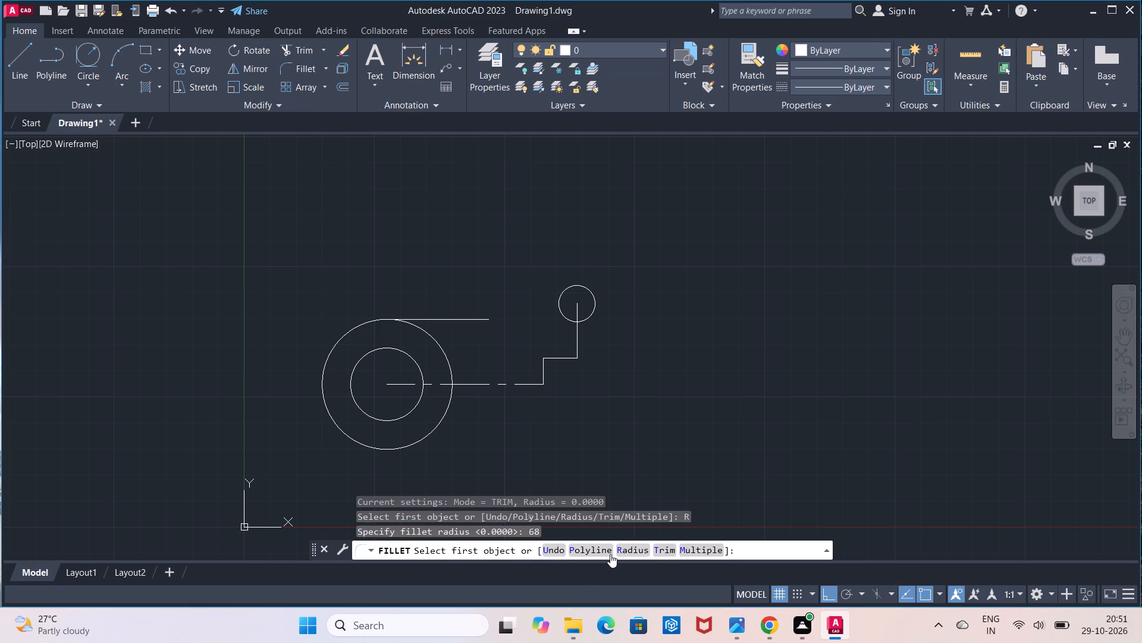
click(488, 319)
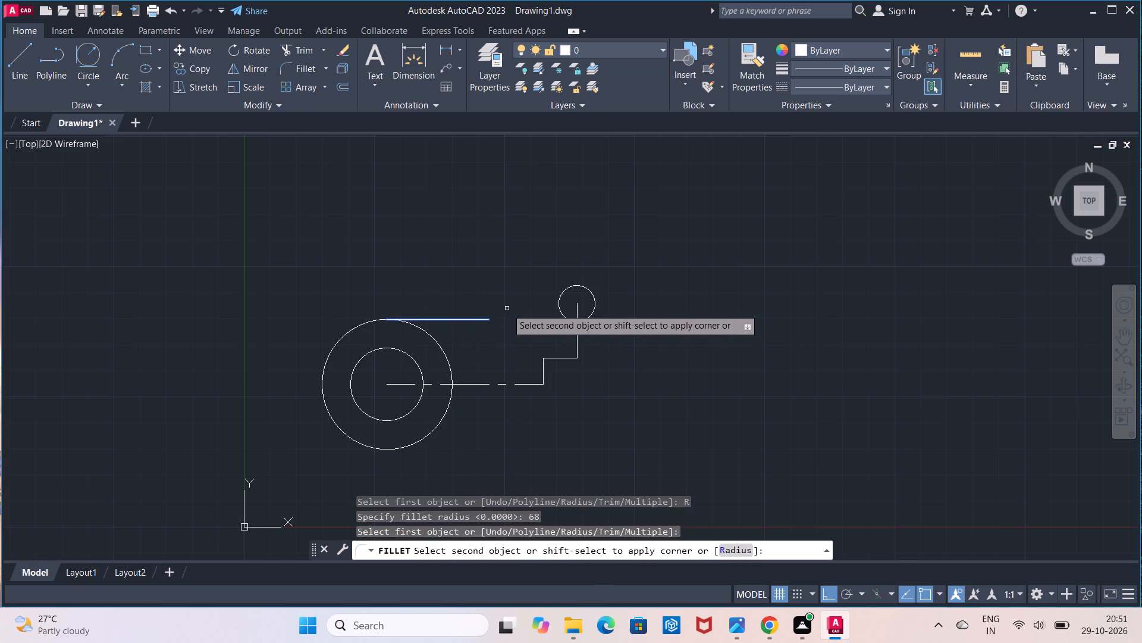
click(561, 299)
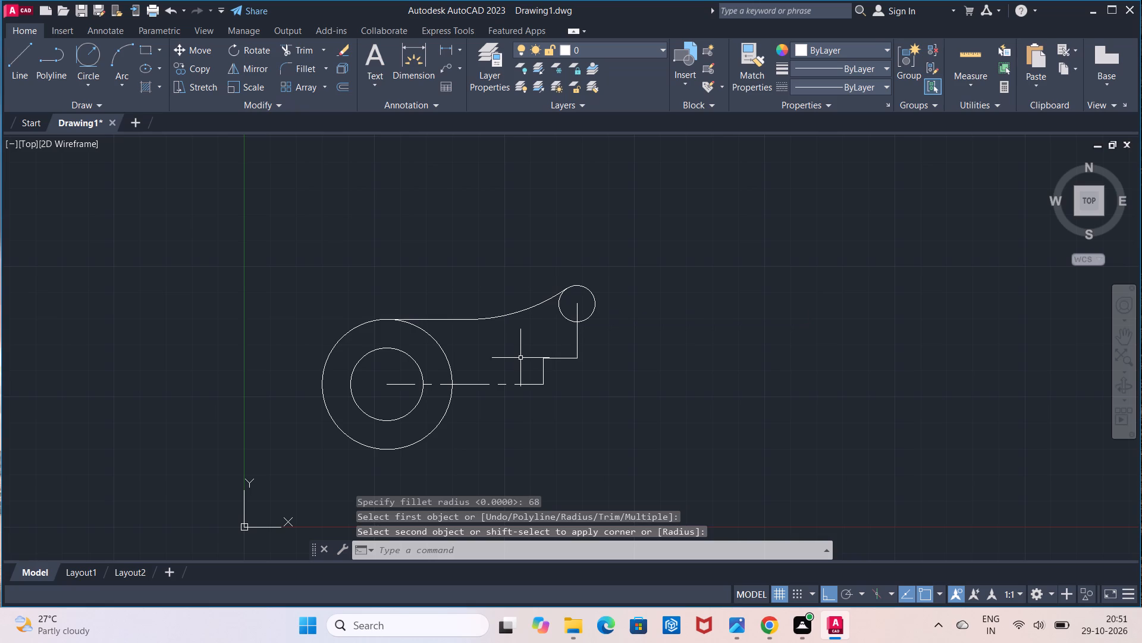
Draw a circle of diameter 11 centred on the upper end of the short vertical line at the centreline's end.
scroll(520, 358, down, 2)
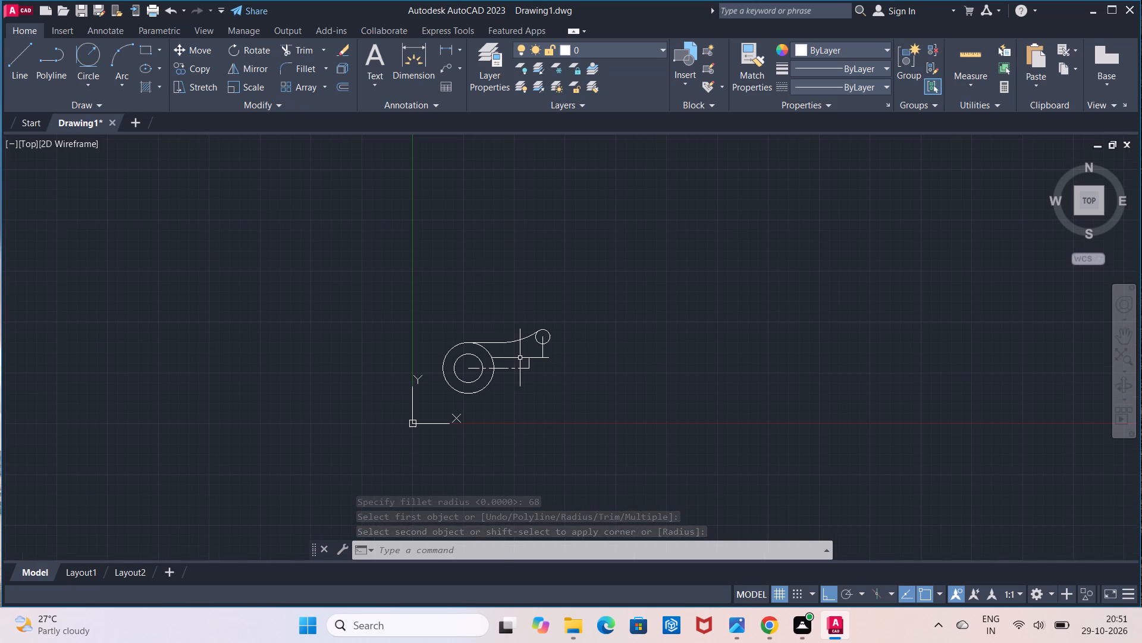
middle_drag(520, 358, 513, 308)
middle_click(510, 279)
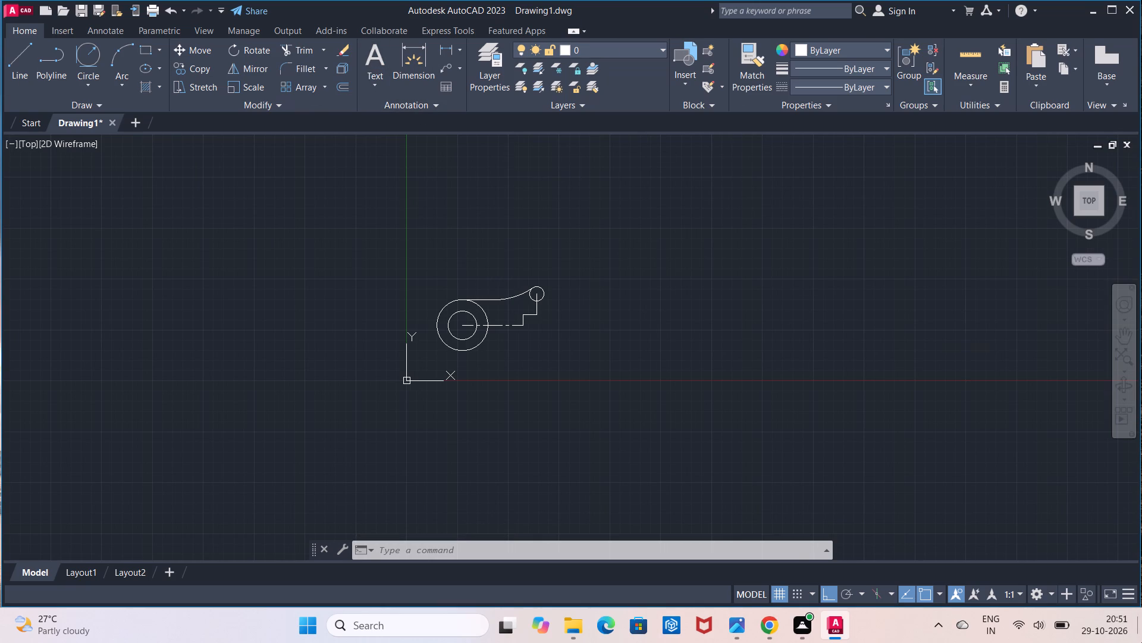
click(77, 85)
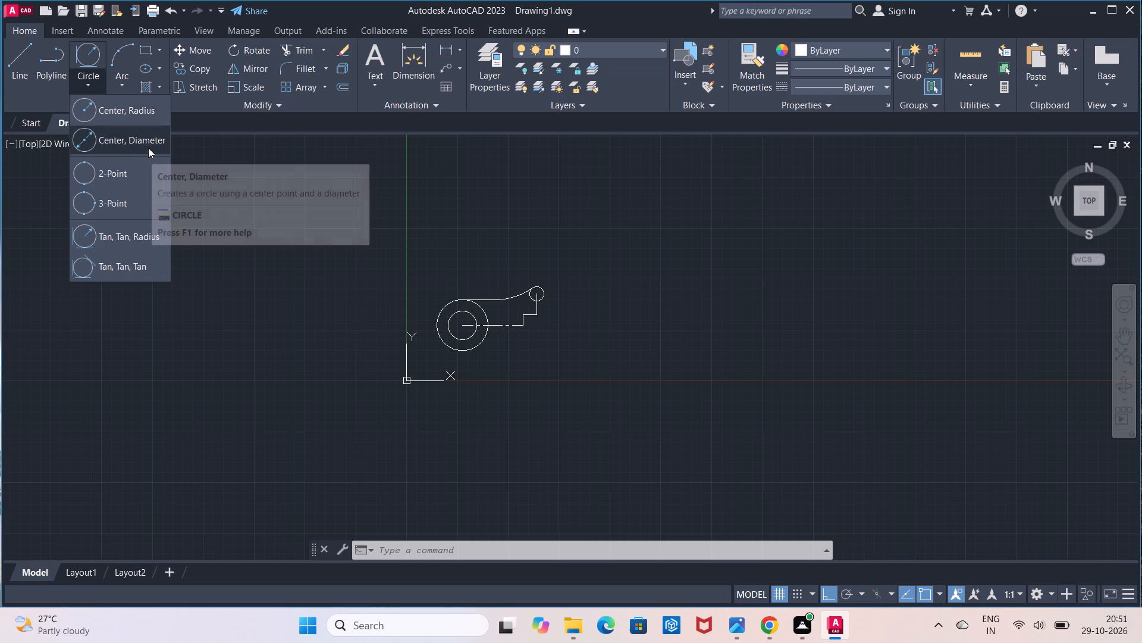
click(148, 148)
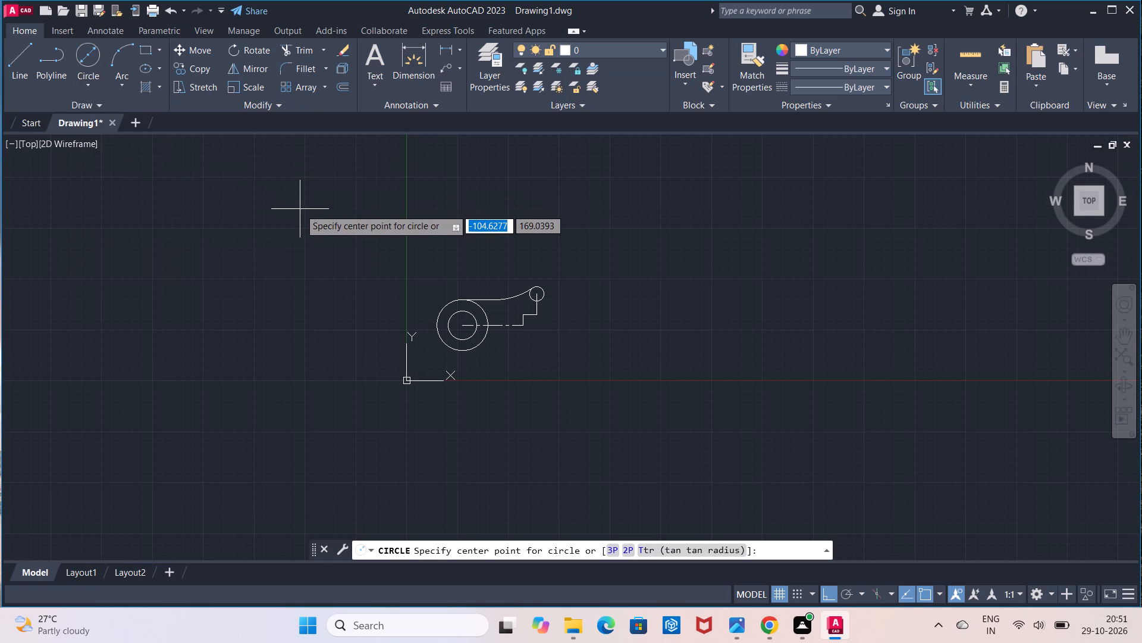
scroll(498, 302, up, 3)
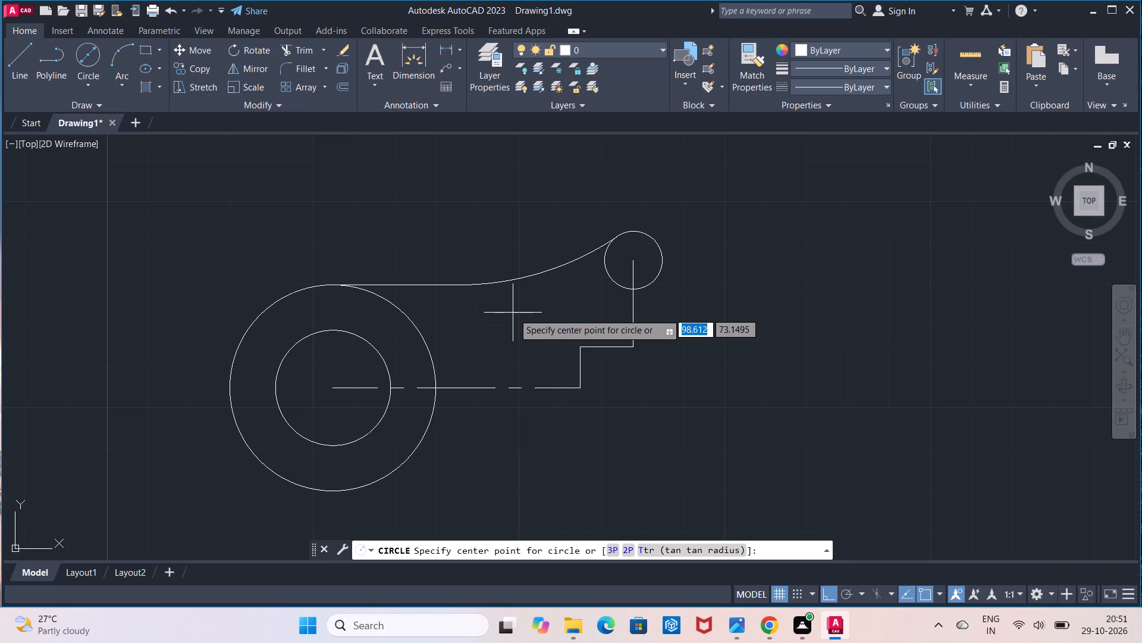
click(576, 349)
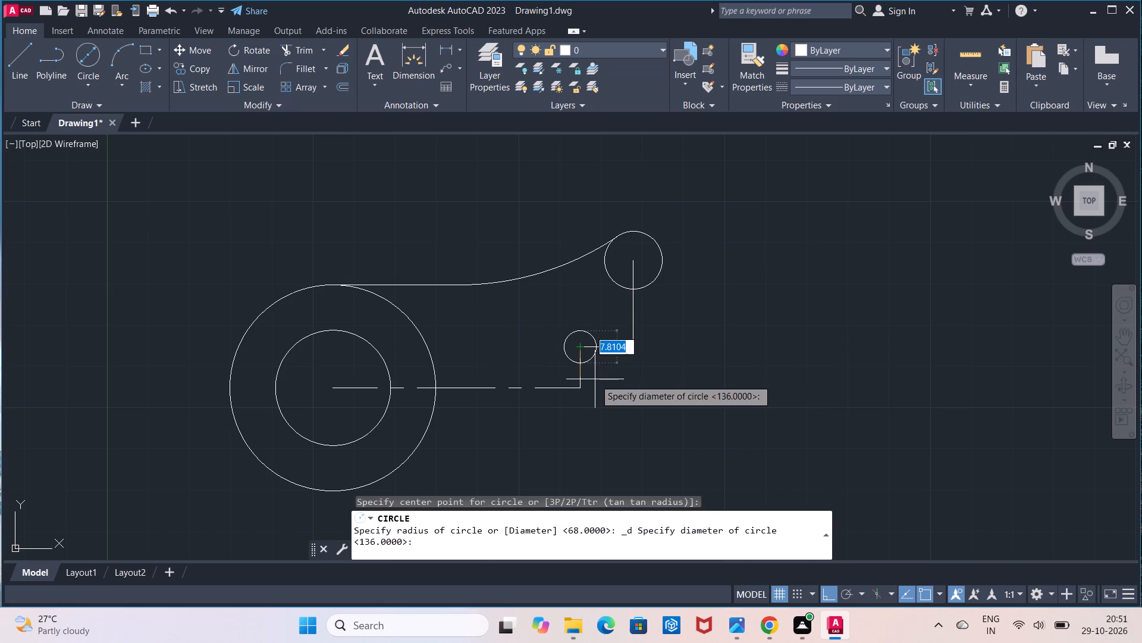
text(11)
key(Return)
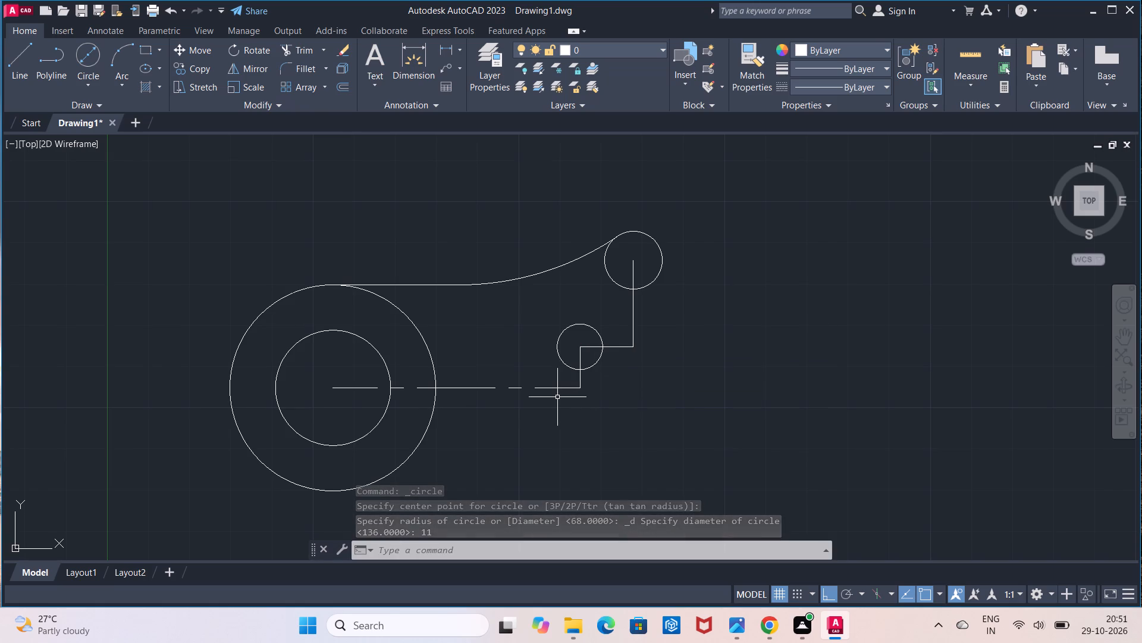
Draw a circle of diameter 23 concentric with the diameter 11 circle.
click(86, 64)
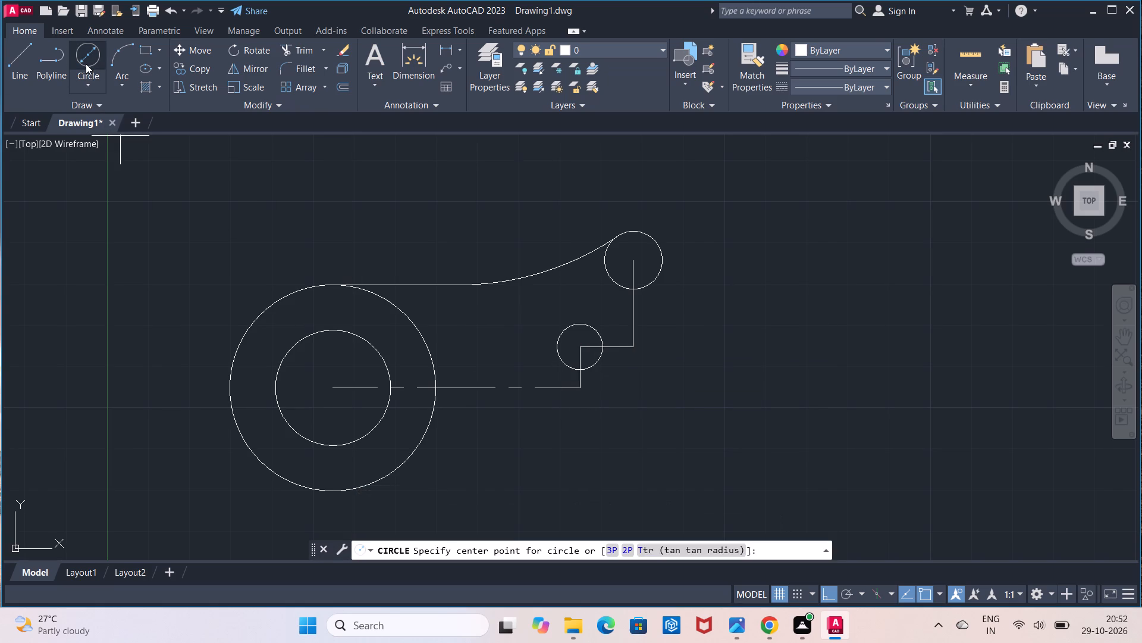
click(582, 344)
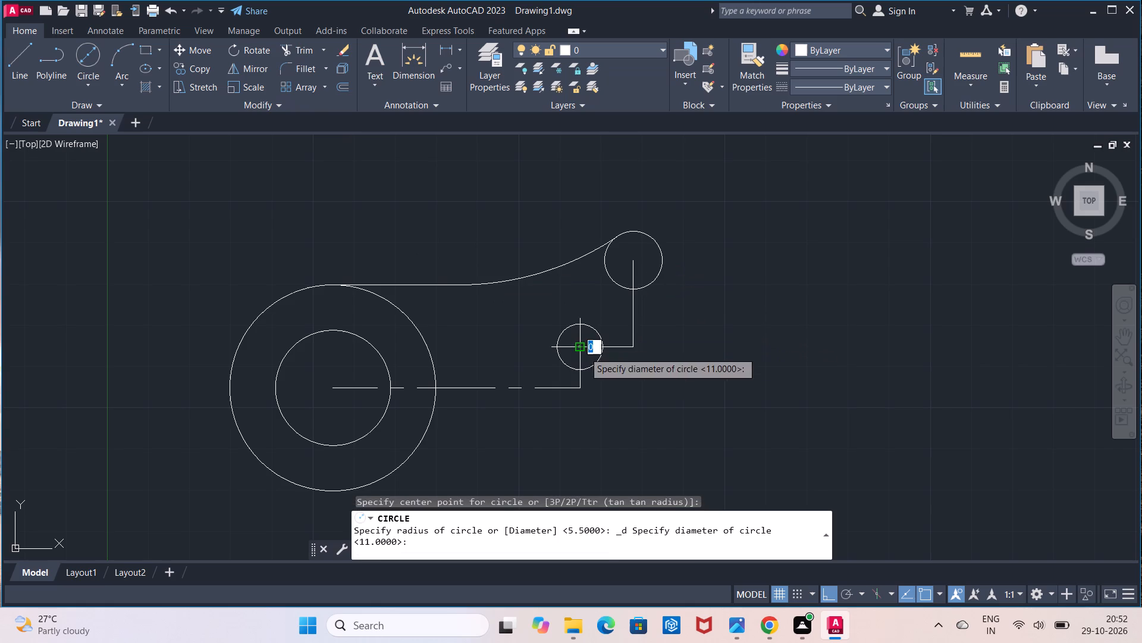
text(23)
key(Return)
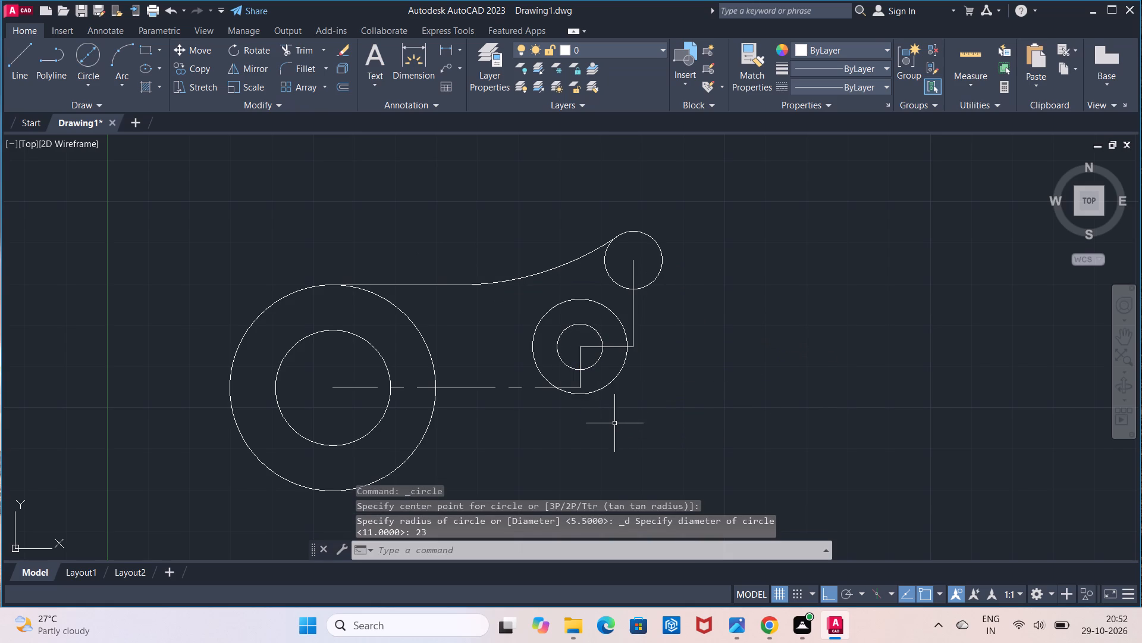
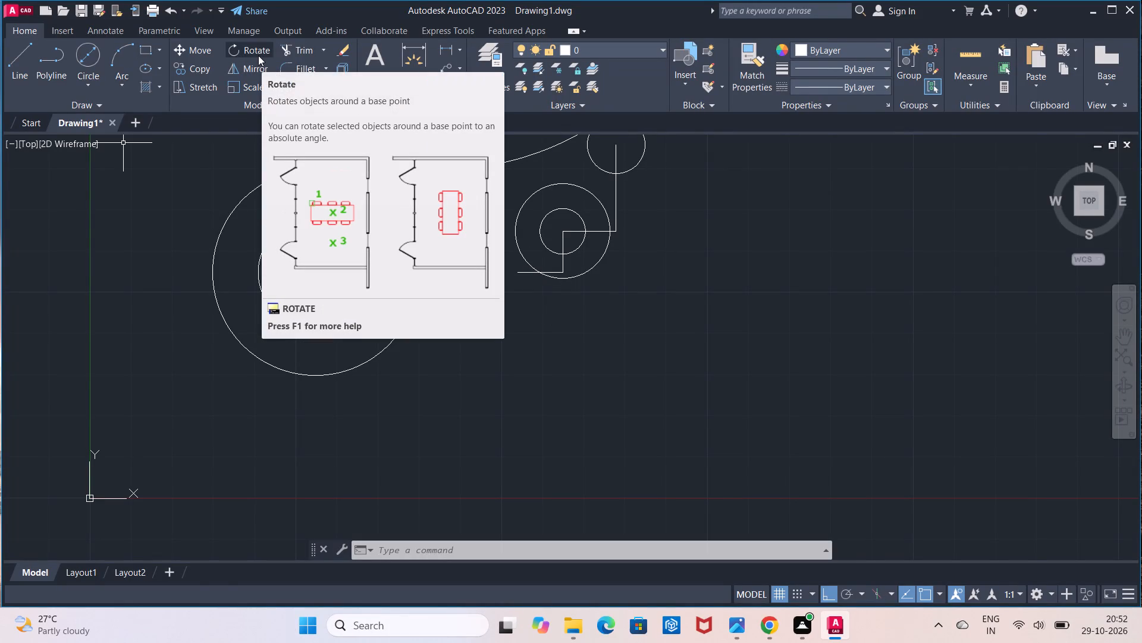
Erase the short horizontal line running from the diameter 11 circle's centre to the vertical line below the radius 7 circle.
click(337, 49)
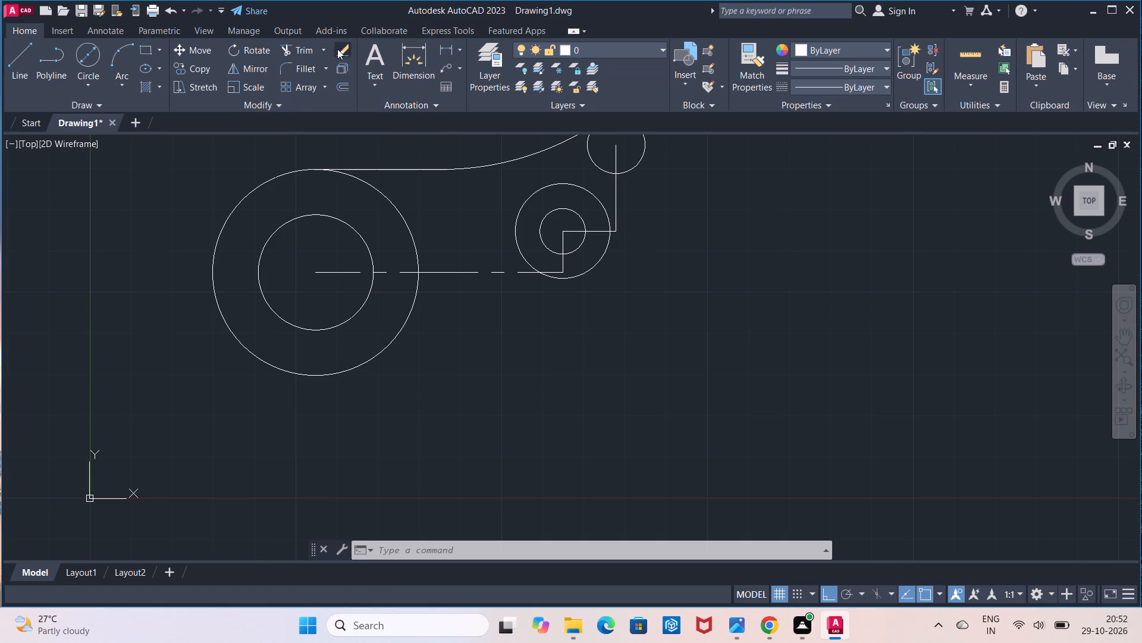
click(600, 232)
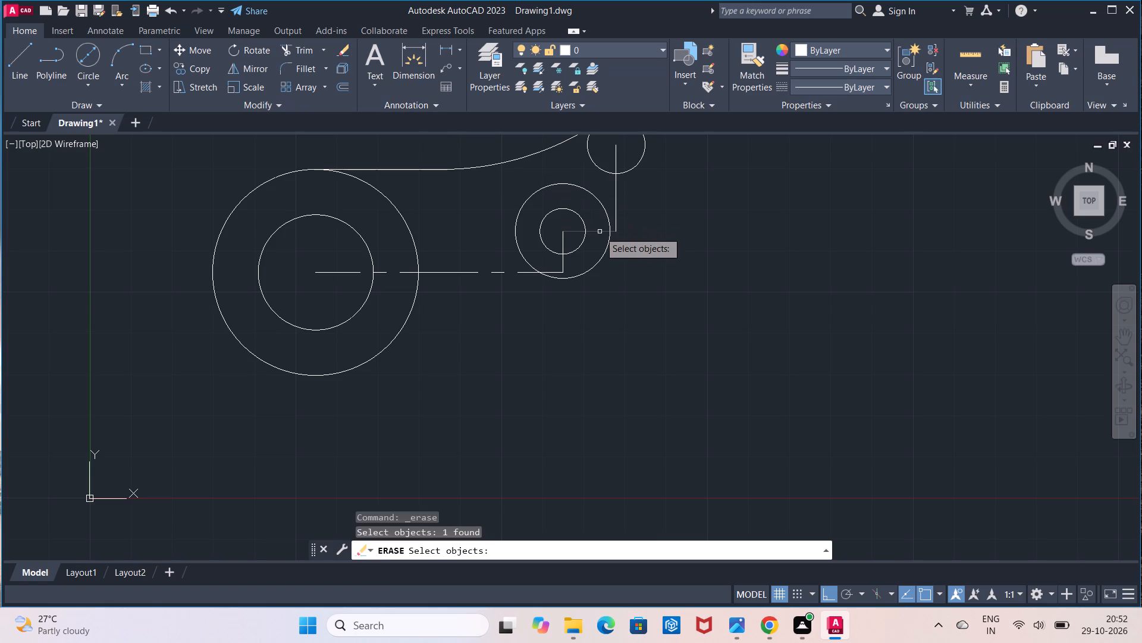
key(Return)
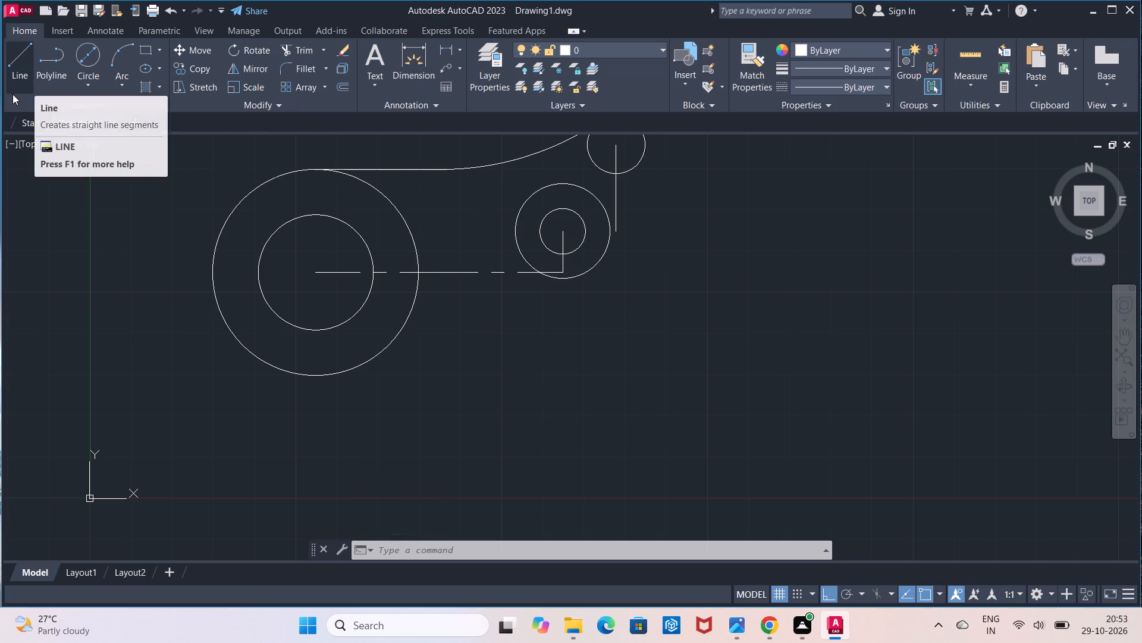
Draw a CENTER2 linetype line 13 long from the diameter 11 circle's centre to the lower end of the vertical line.
click(14, 78)
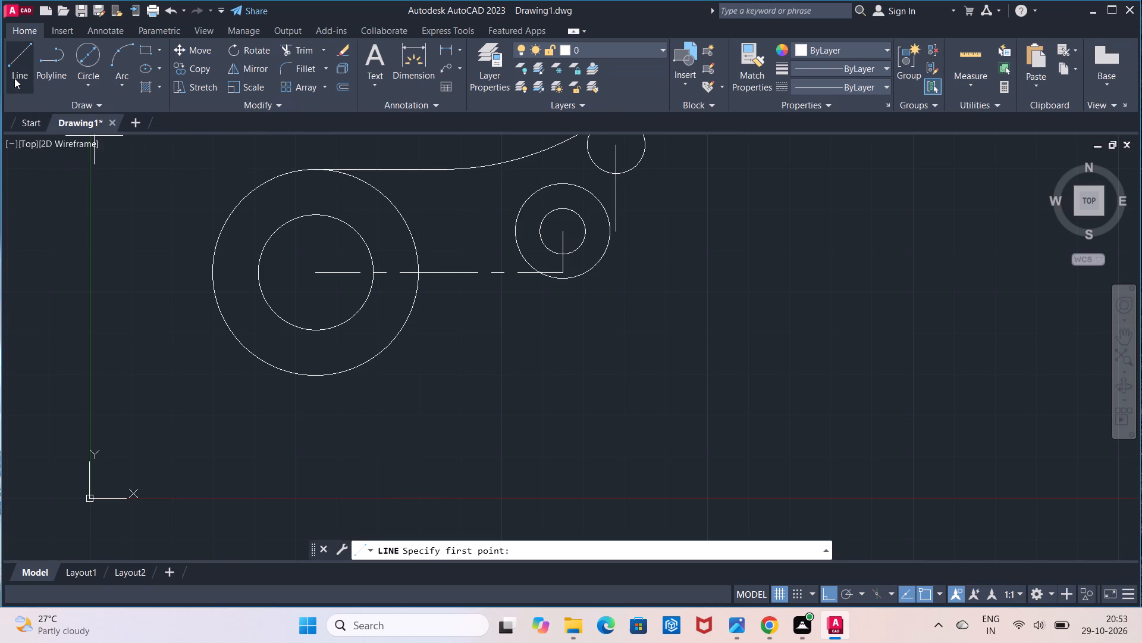
click(842, 94)
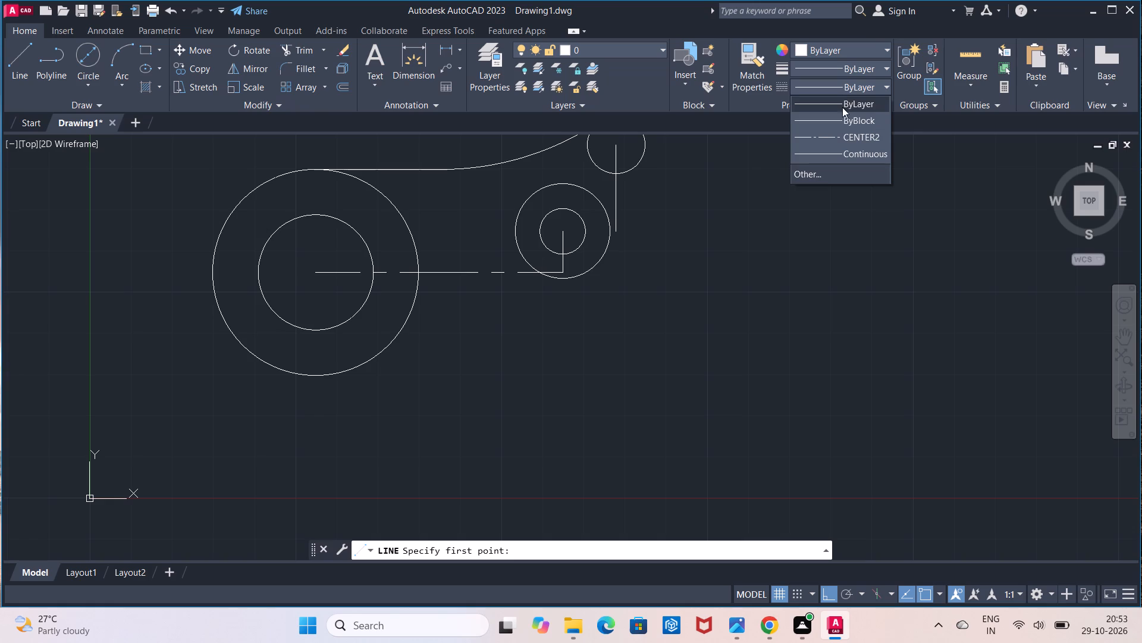
click(842, 128)
click(845, 89)
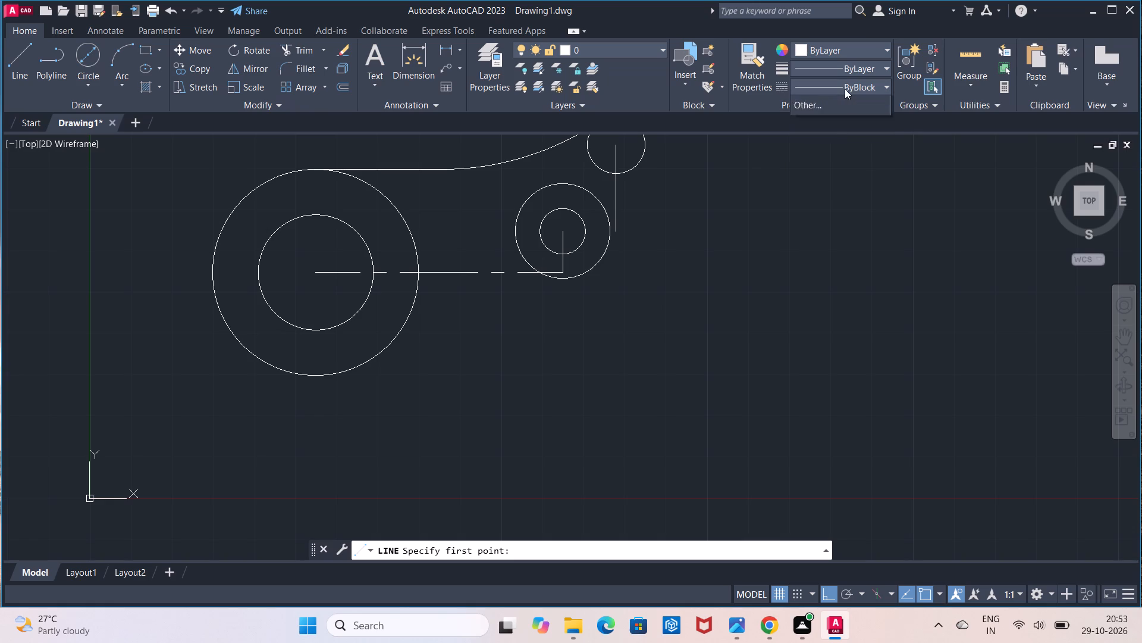
click(843, 130)
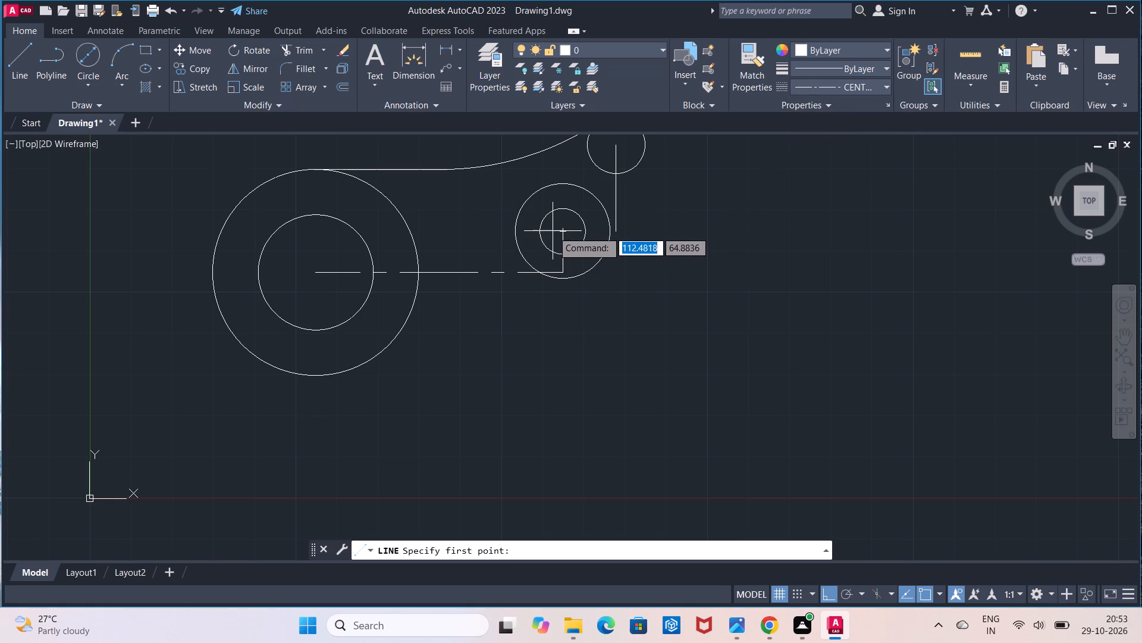
click(564, 231)
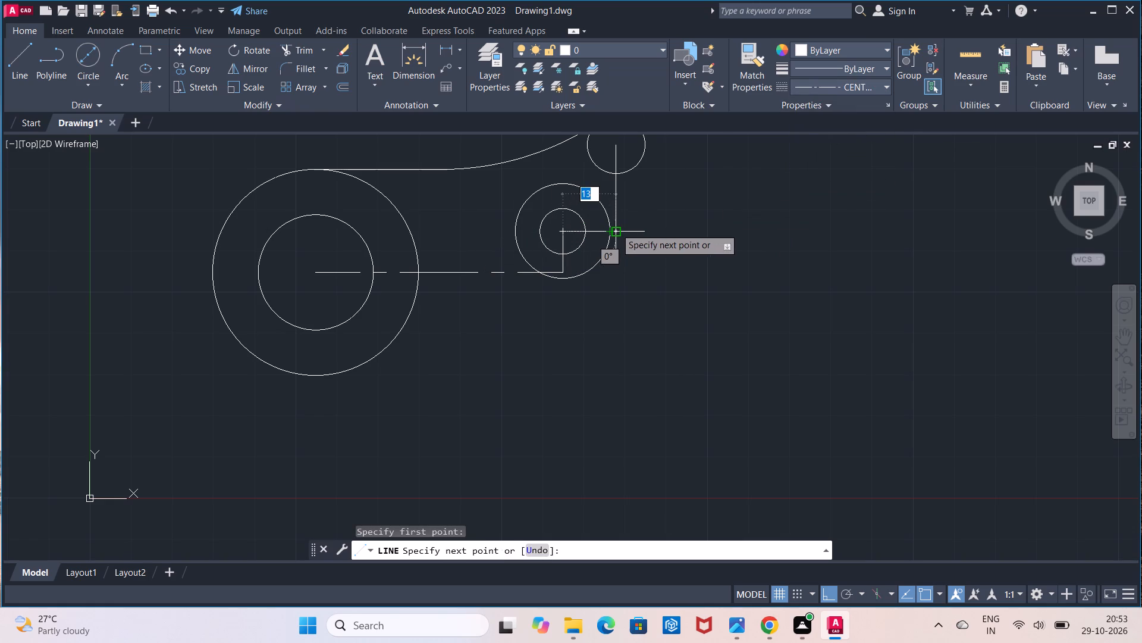
click(616, 228)
key(Escape)
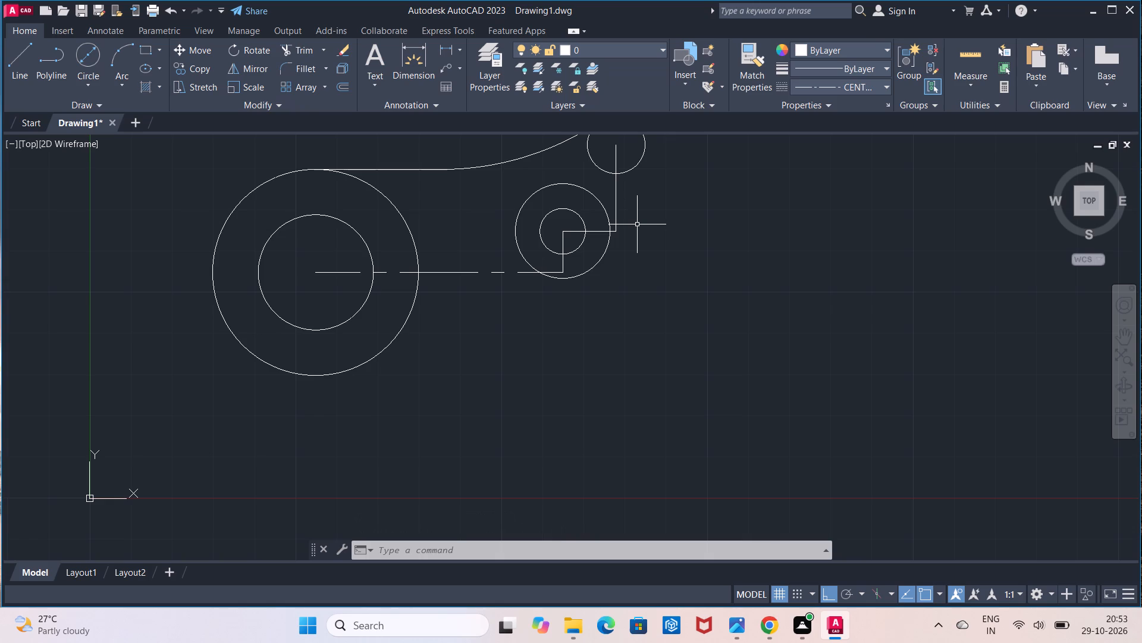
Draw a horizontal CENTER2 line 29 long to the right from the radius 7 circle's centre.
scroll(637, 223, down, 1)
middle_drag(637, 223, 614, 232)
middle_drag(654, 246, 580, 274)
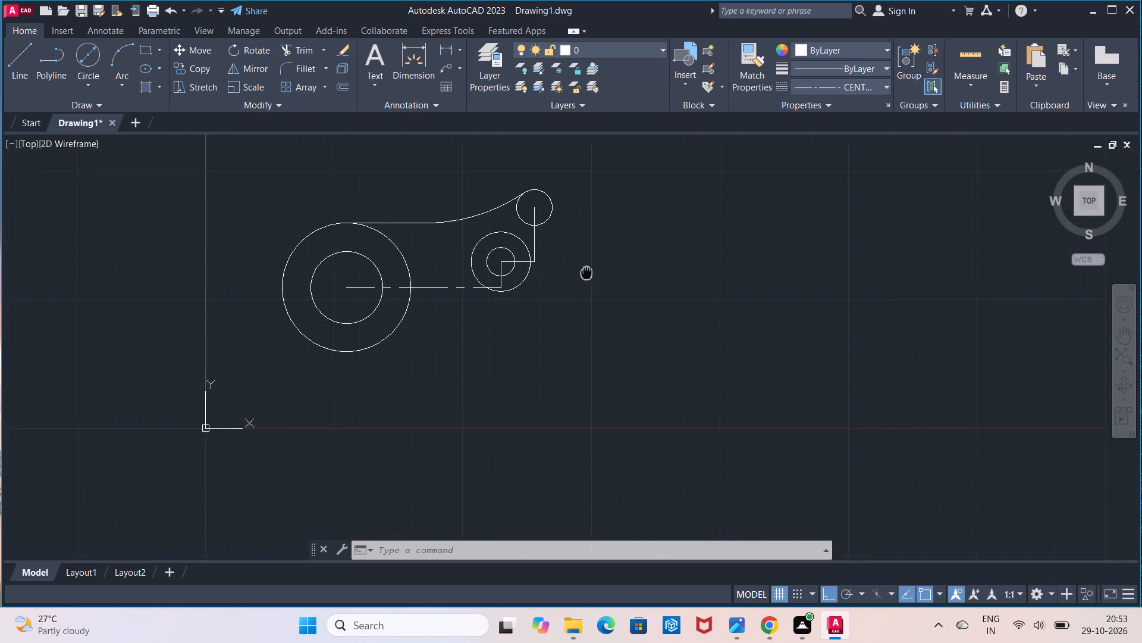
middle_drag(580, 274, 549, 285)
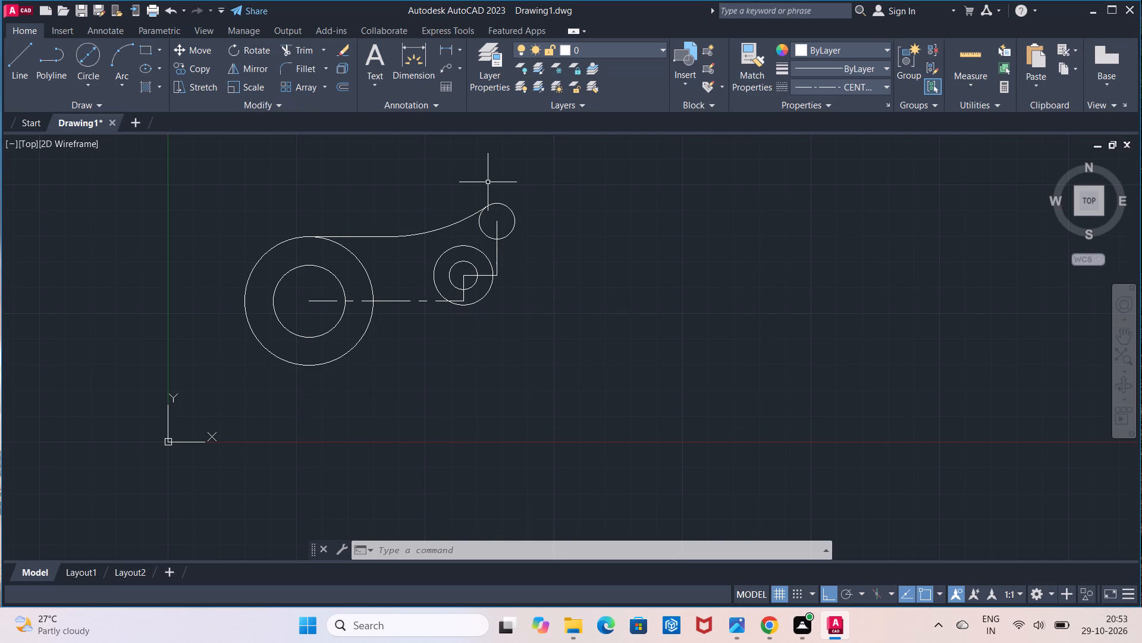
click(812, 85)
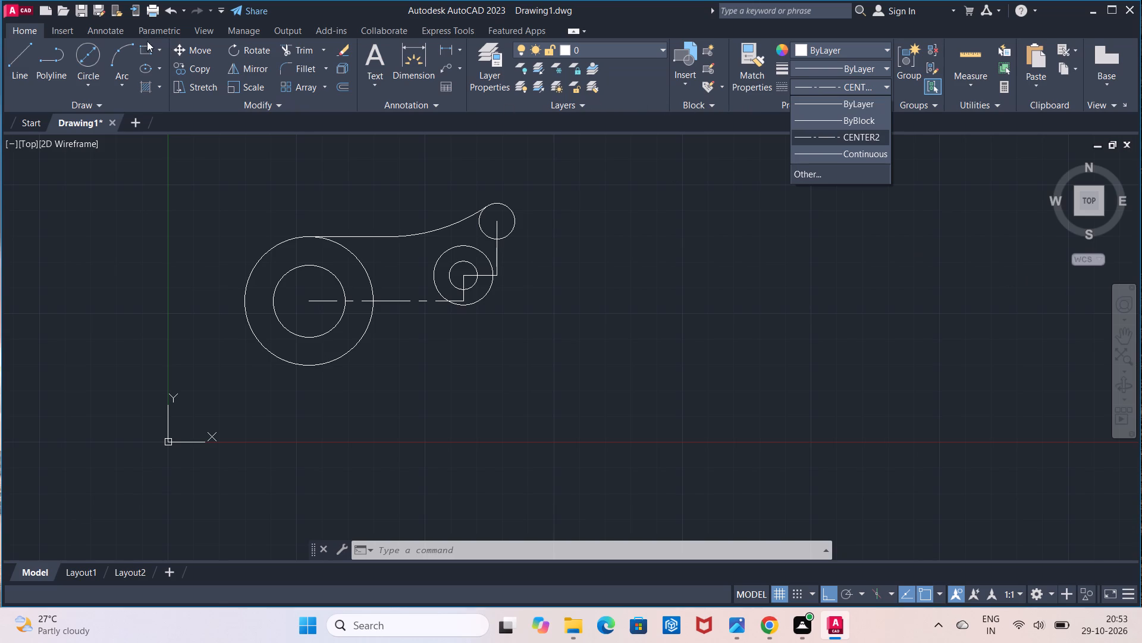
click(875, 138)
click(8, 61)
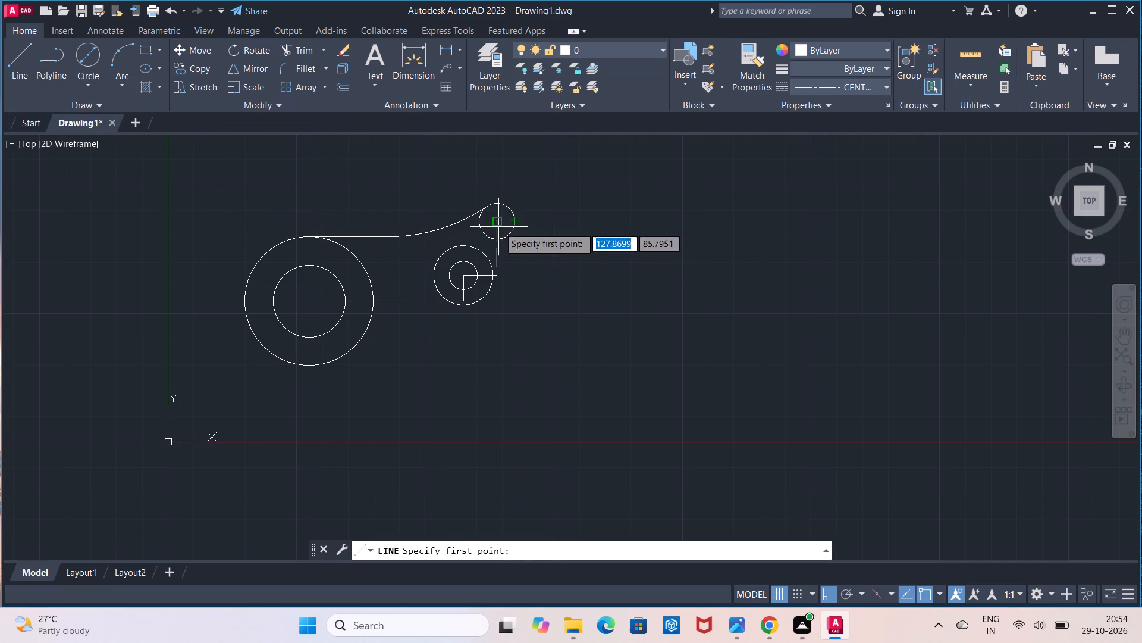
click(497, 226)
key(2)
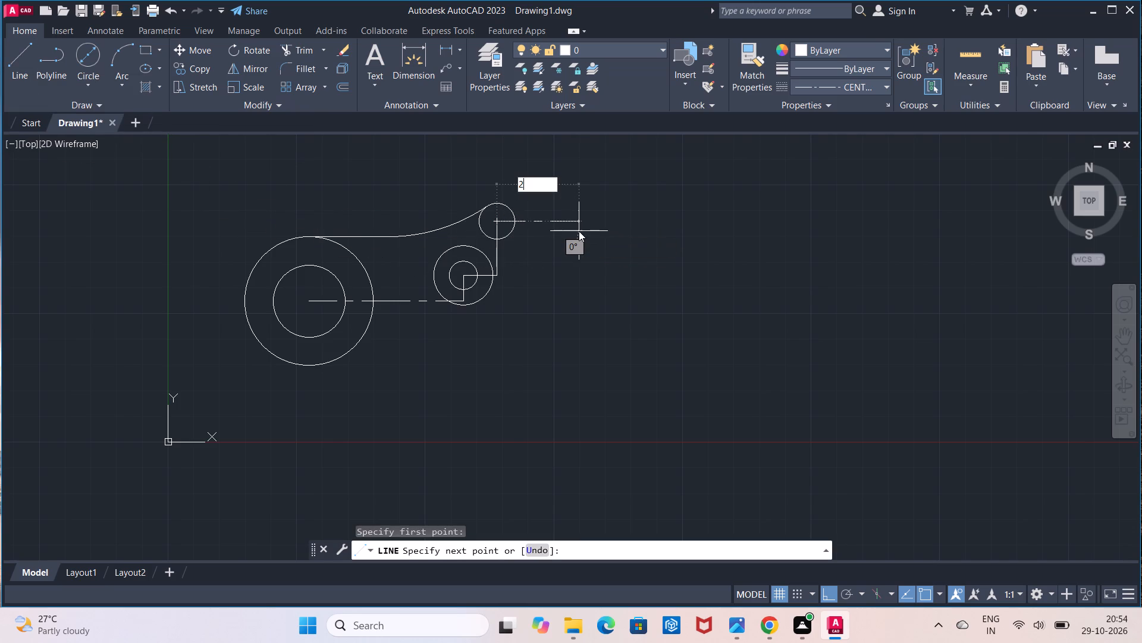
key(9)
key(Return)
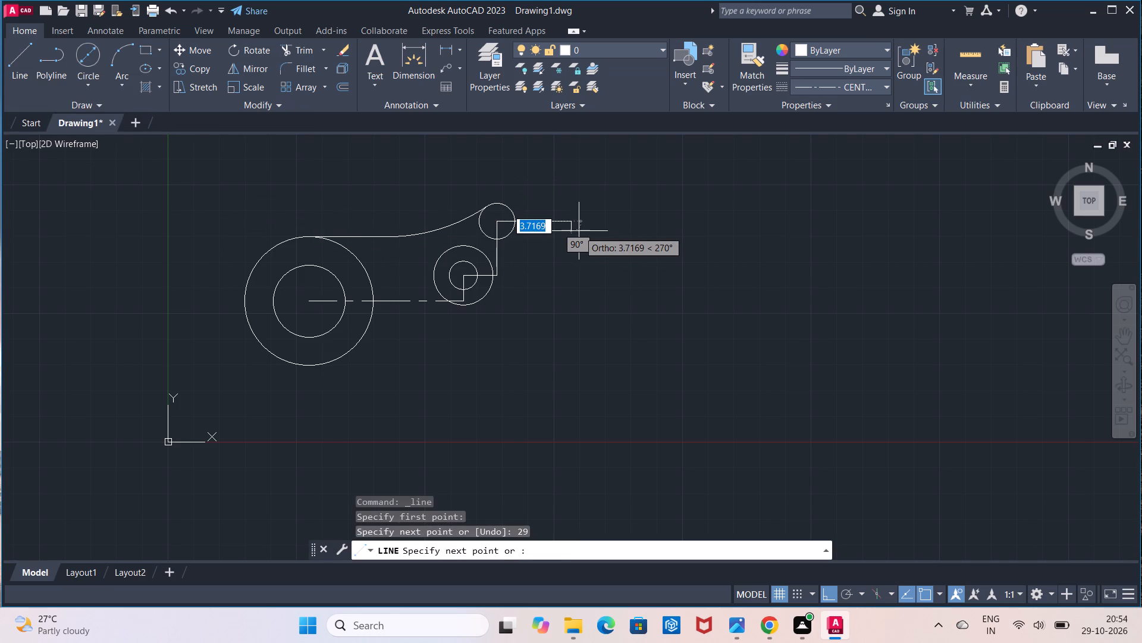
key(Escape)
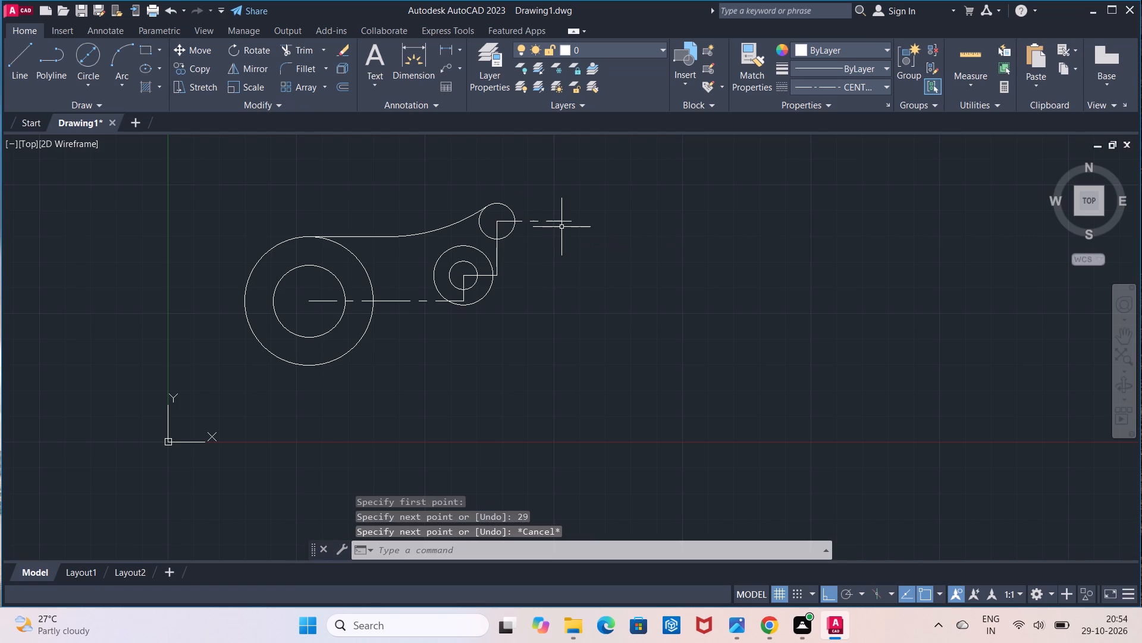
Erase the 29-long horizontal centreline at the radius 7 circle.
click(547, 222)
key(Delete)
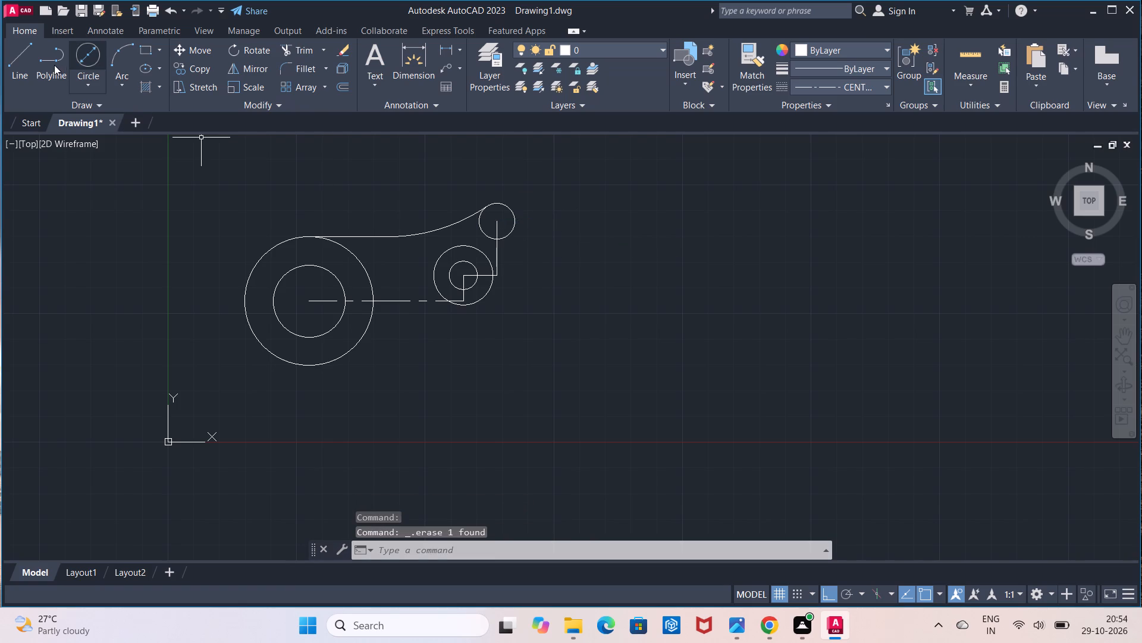
Draw a horizontal centreline 29 long to the right from the radius 7 circle's centre.
click(33, 64)
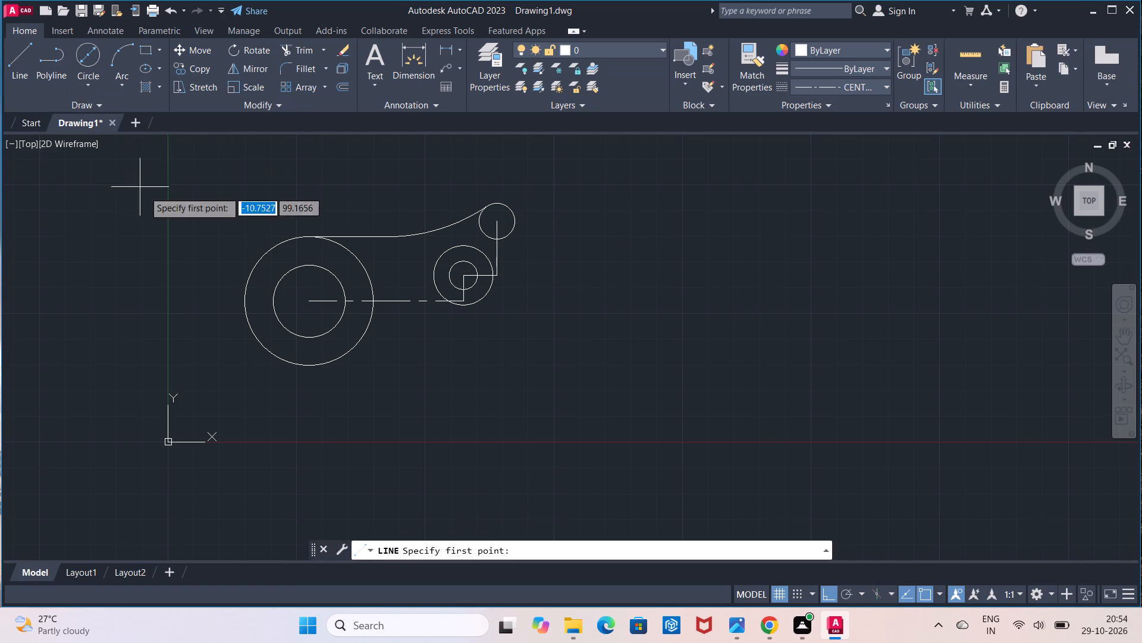
click(497, 225)
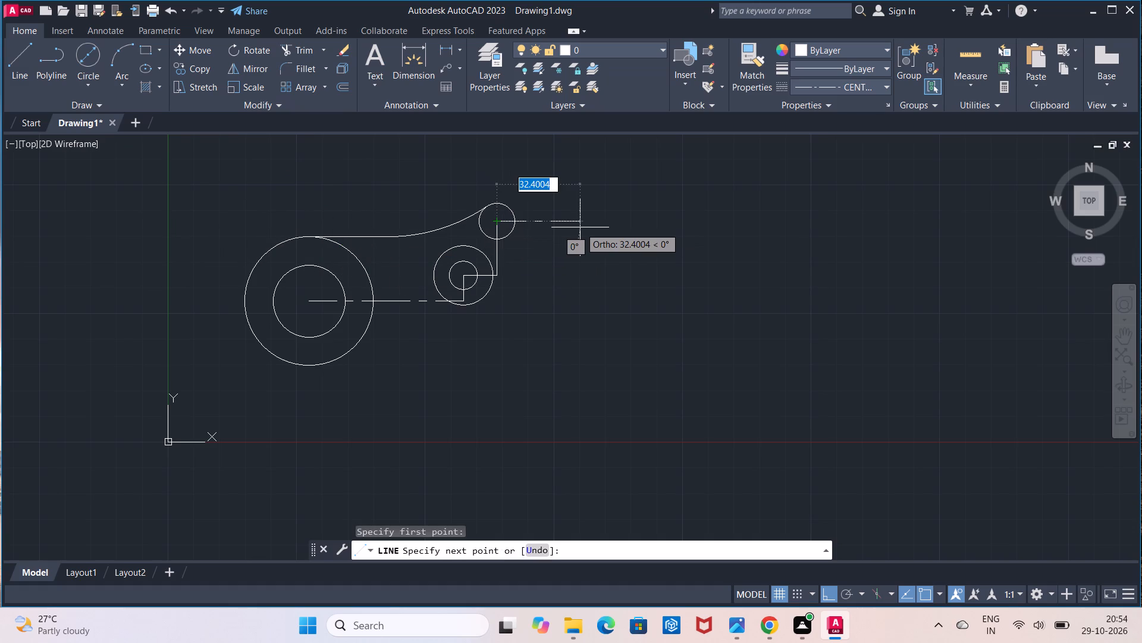
text(29)
key(Return)
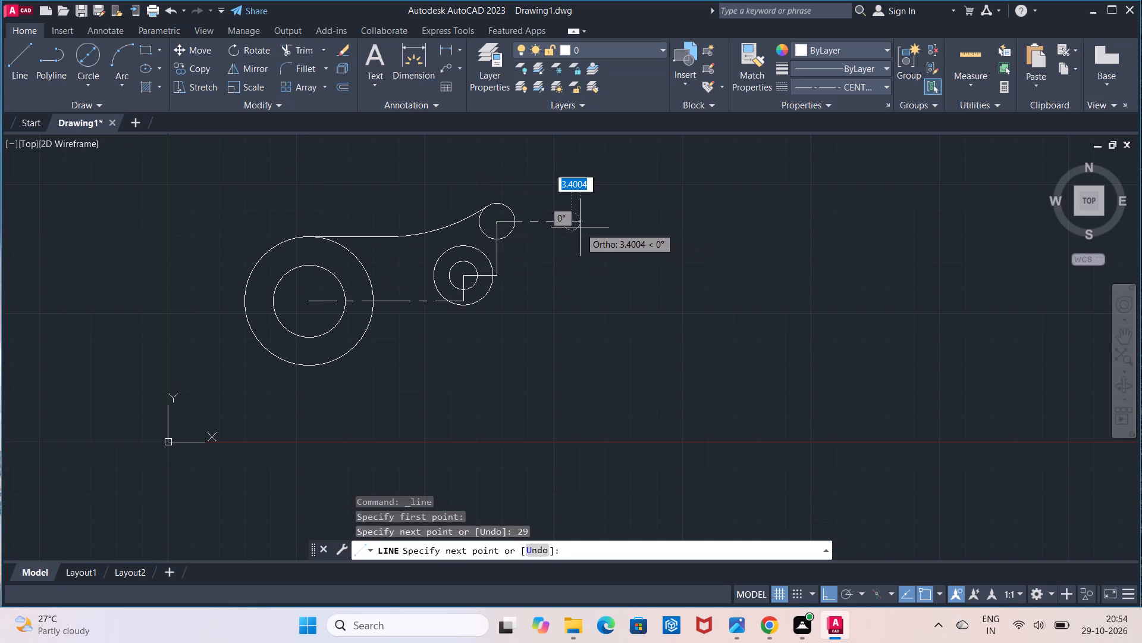
key(Escape)
Check the length of the vertical line below the radius 7 circle's centre with a linear dimension, without placing it.
scroll(530, 236, up, 1)
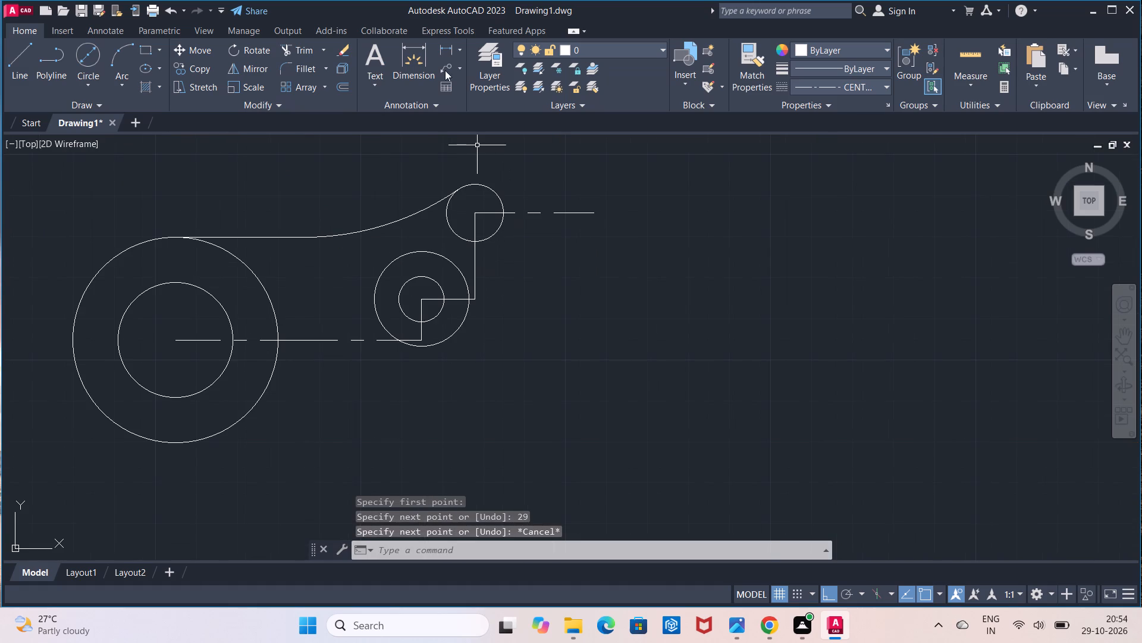
click(443, 52)
click(470, 214)
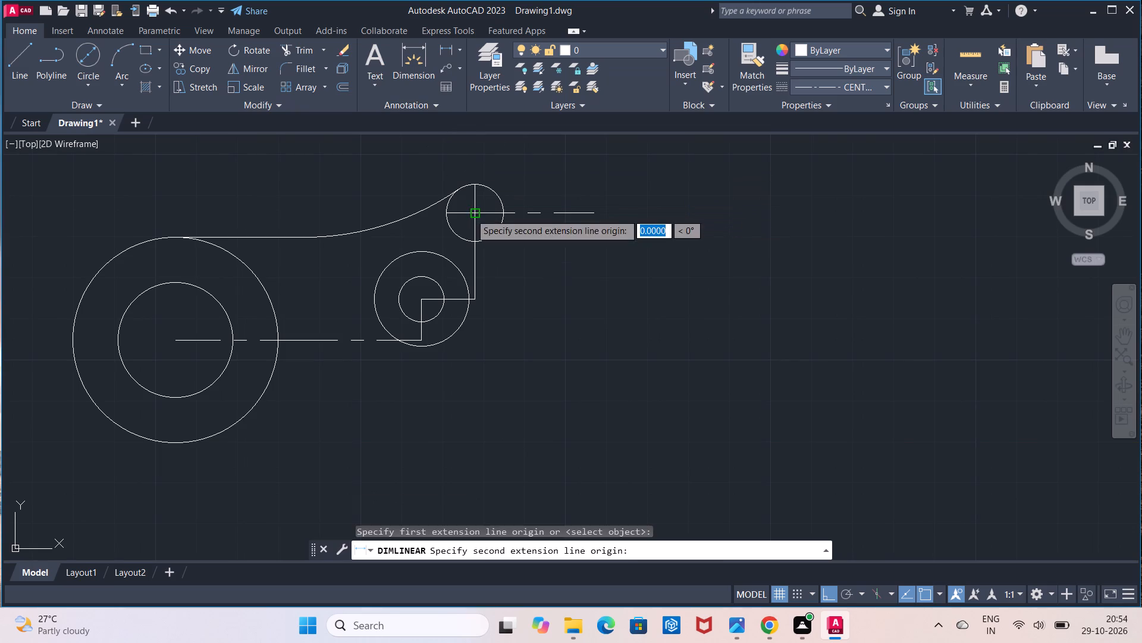
click(474, 299)
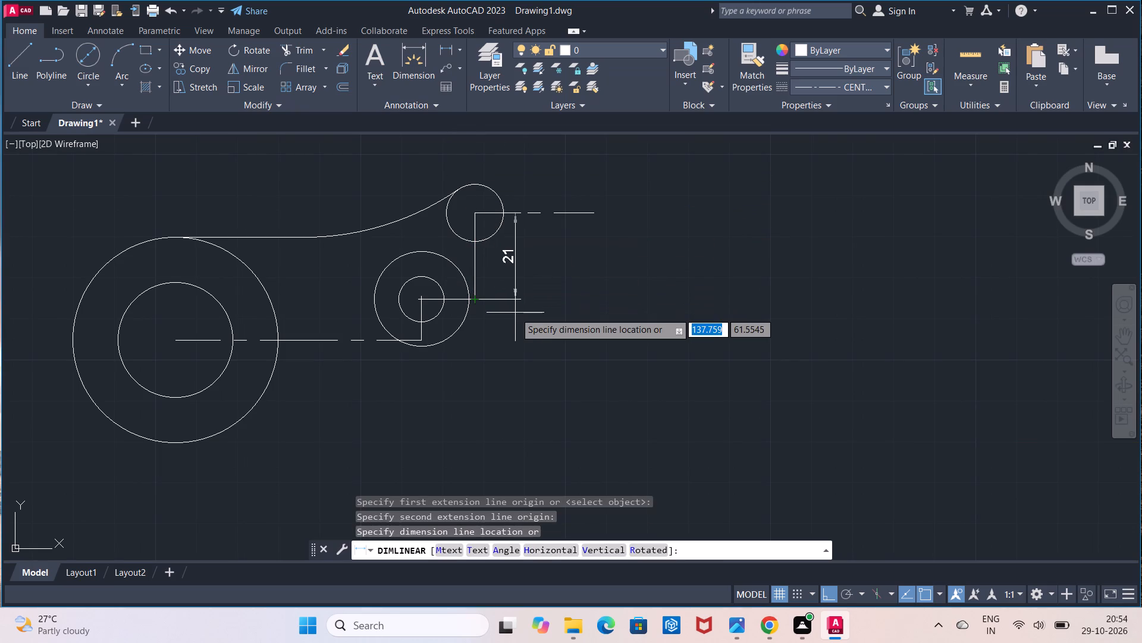
key(Escape)
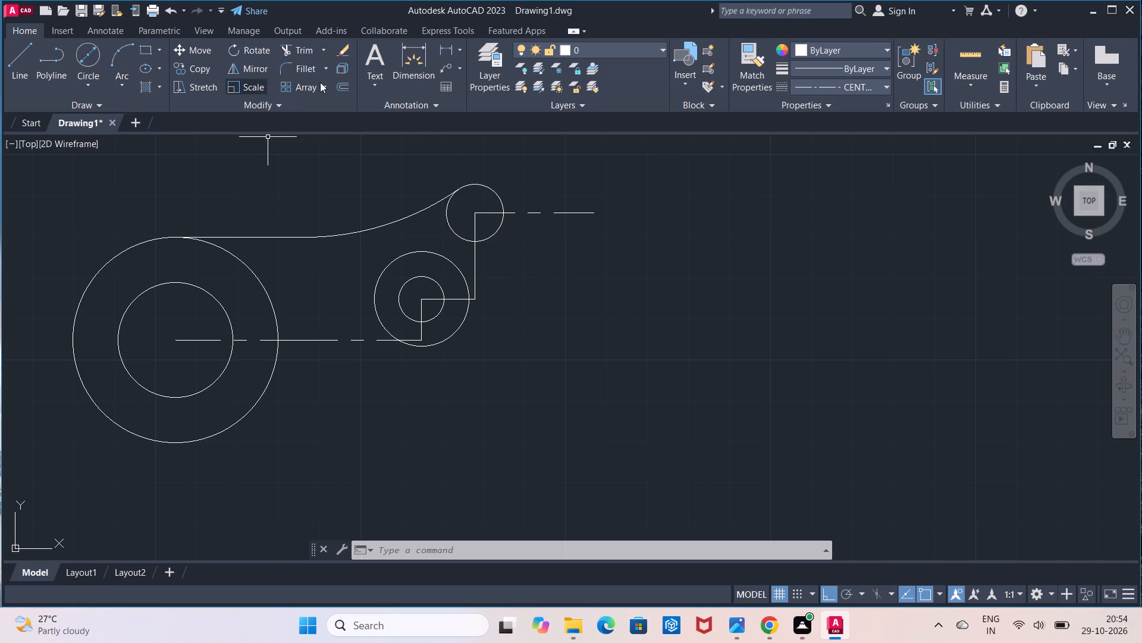
Draw a vertical centreline 31 long downward from the free end of the 29-long horizontal centreline.
click(27, 46)
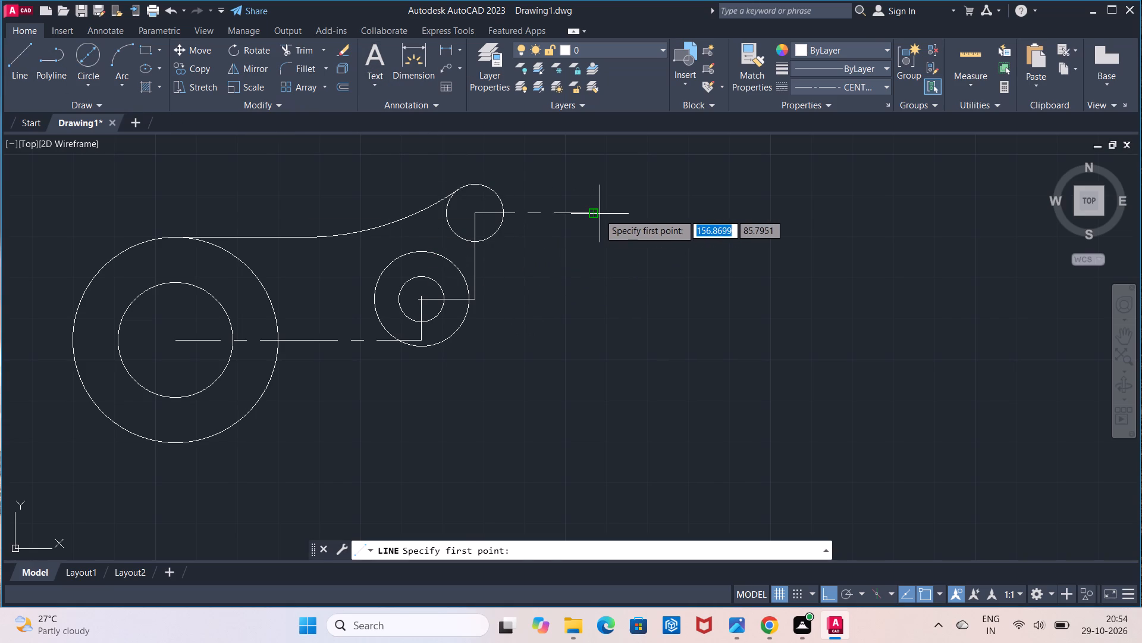
click(595, 217)
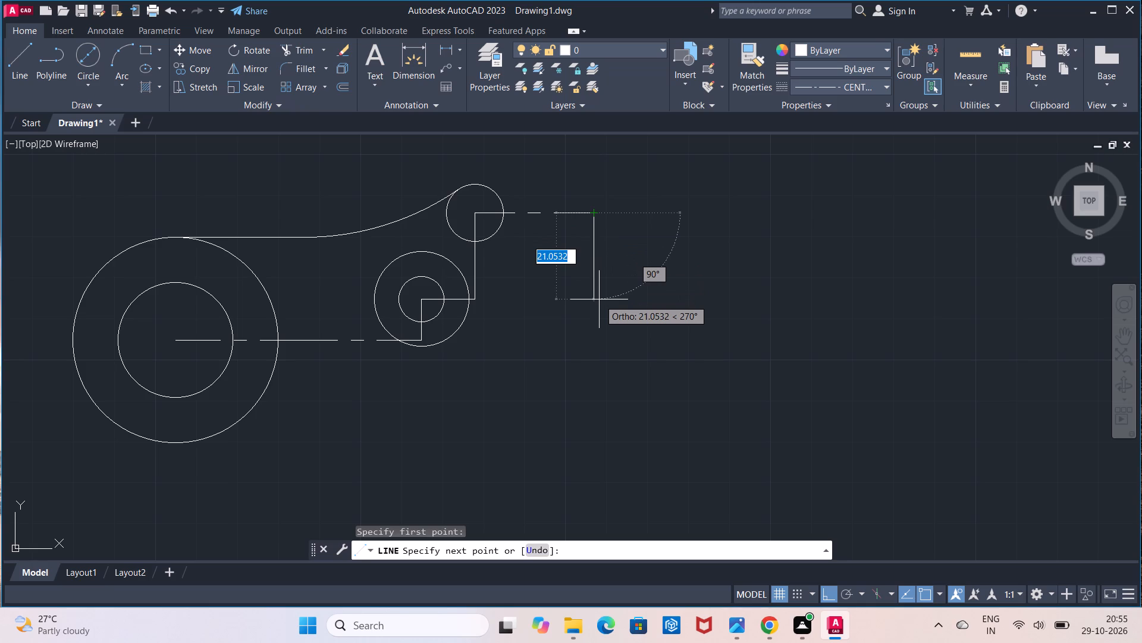
text(31)
key(Return)
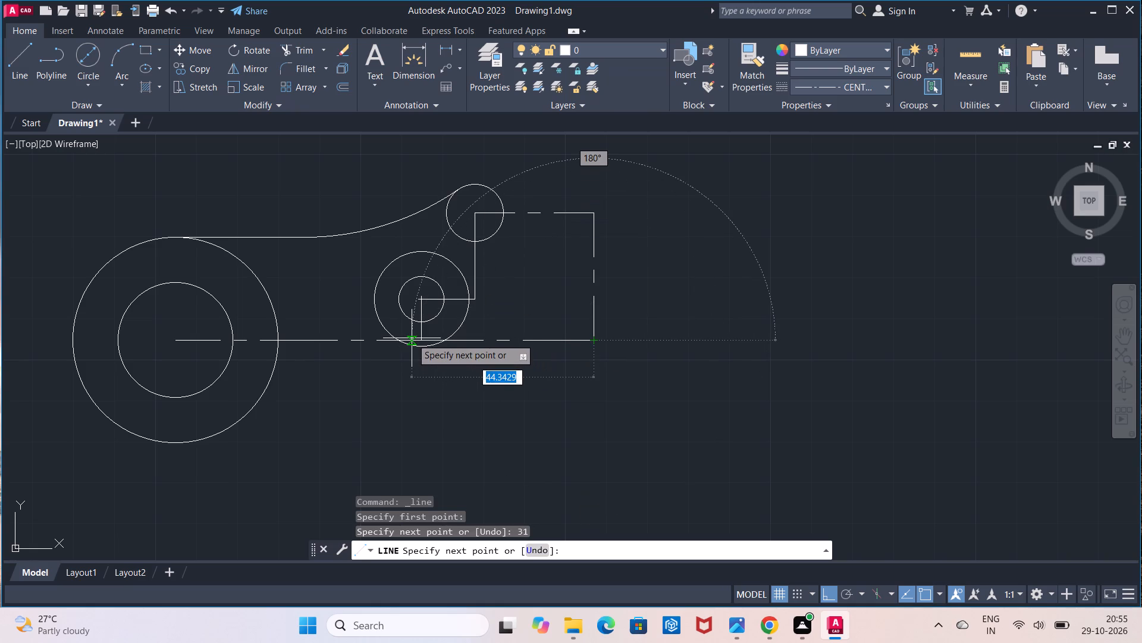
key(Escape)
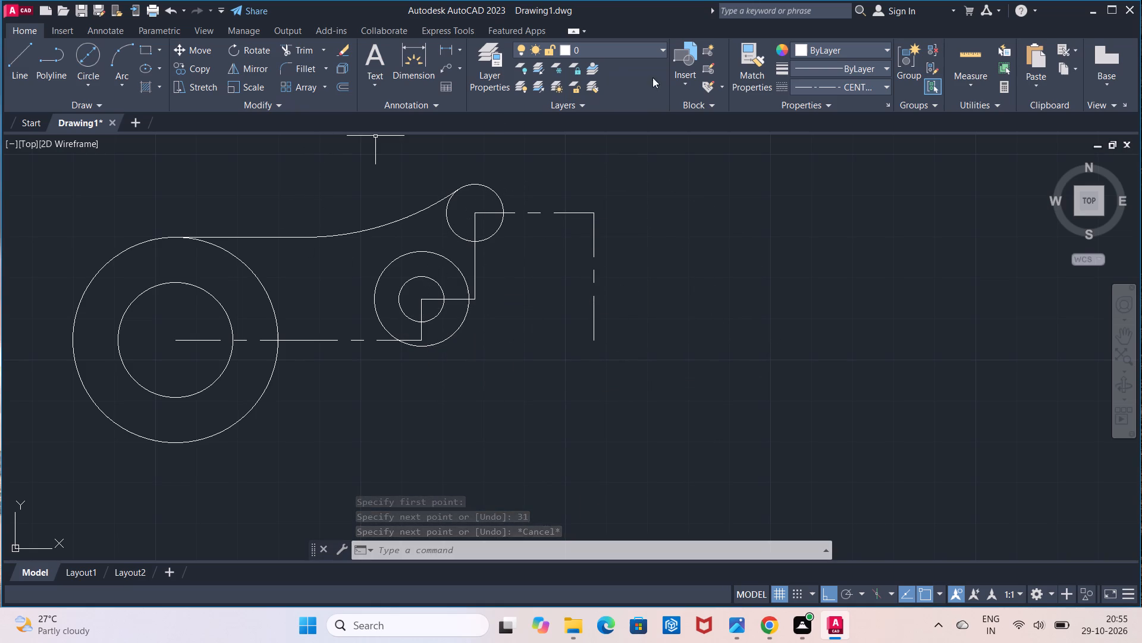
Draw a circle of diameter 13 with ByLayer linetype, centred on the lower end of the 31-long vertical centreline.
click(808, 89)
click(807, 109)
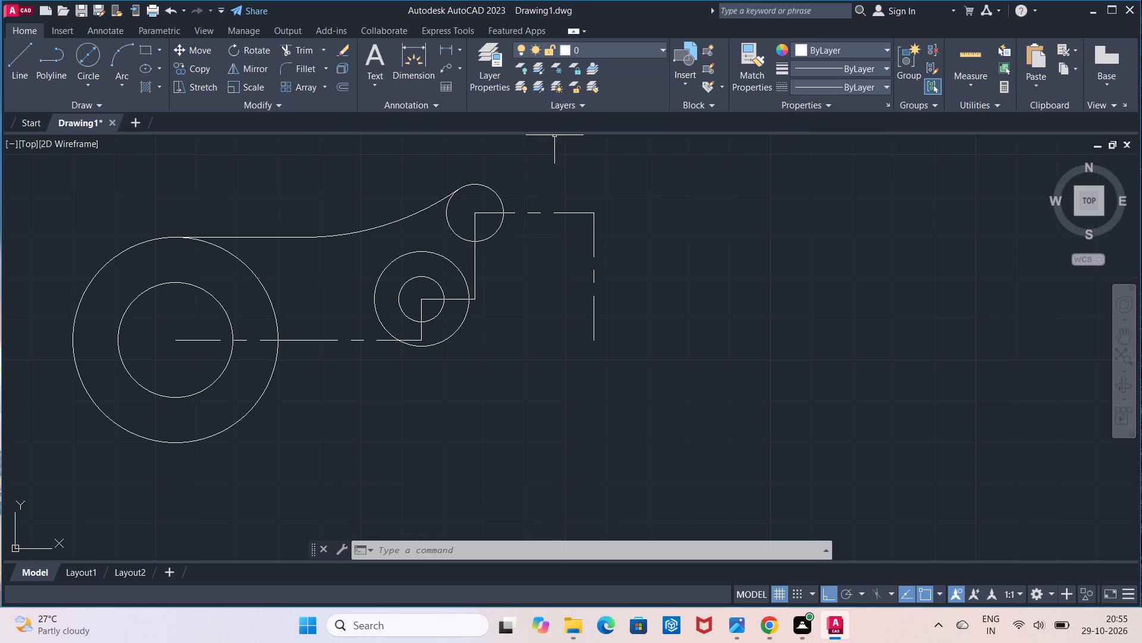
click(86, 58)
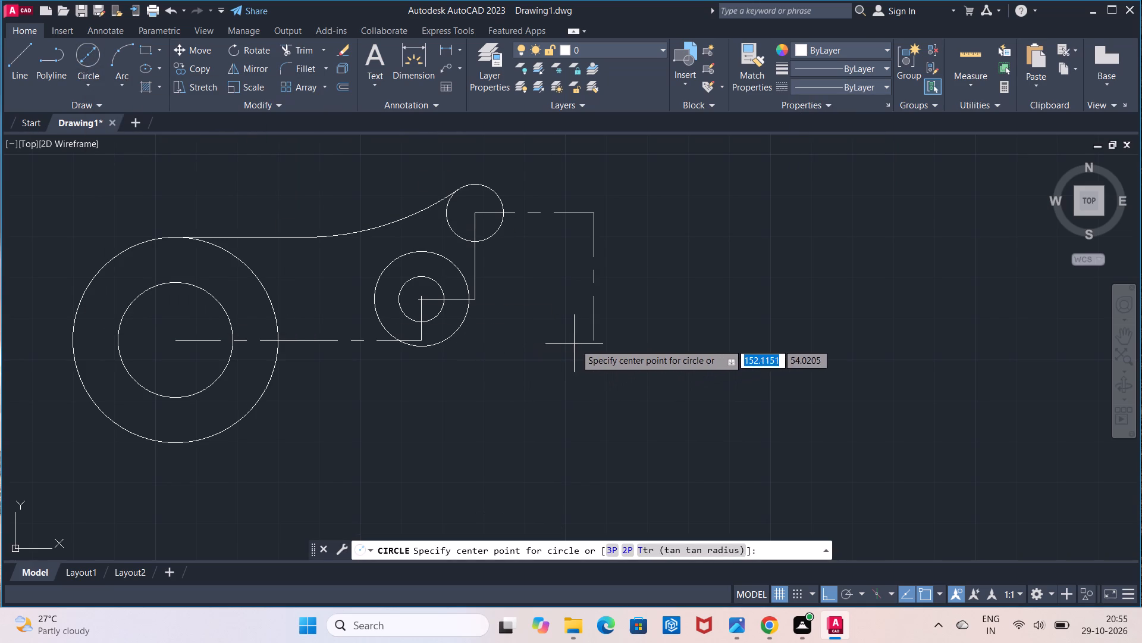
click(592, 341)
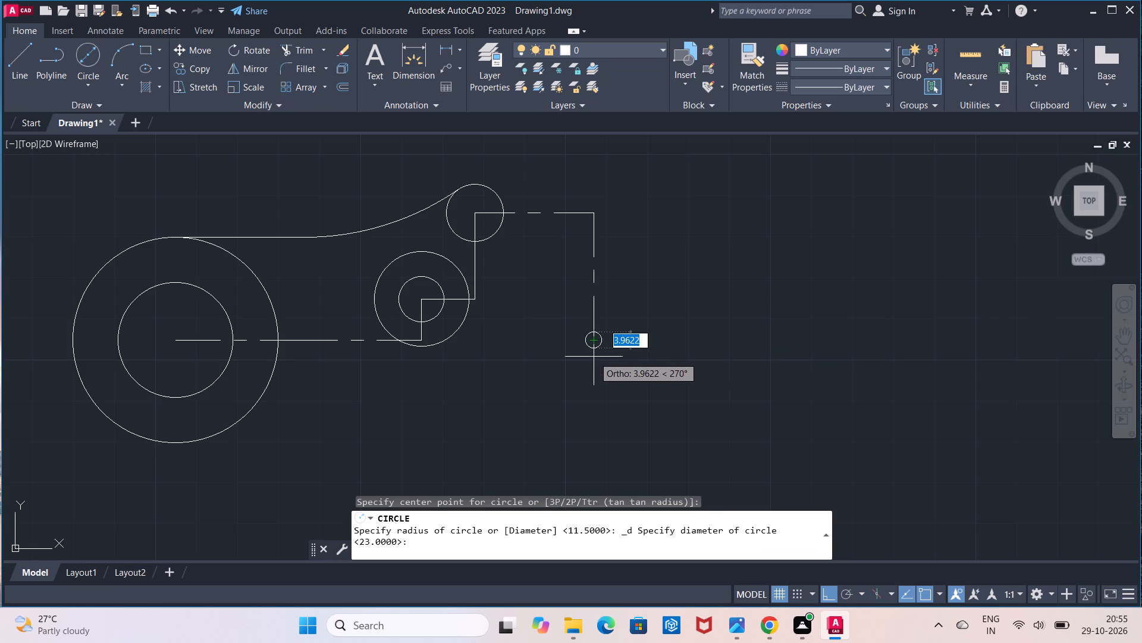
text(13)
key(Return)
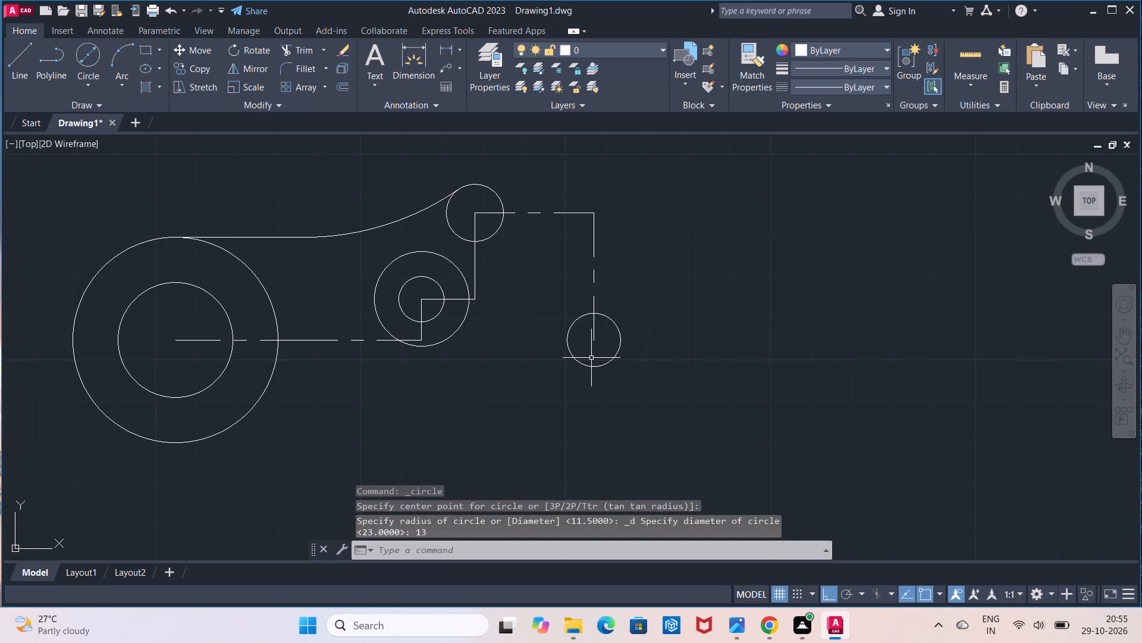
Draw a circle of radius 14 concentric with the diameter 13 circle.
click(103, 88)
click(103, 101)
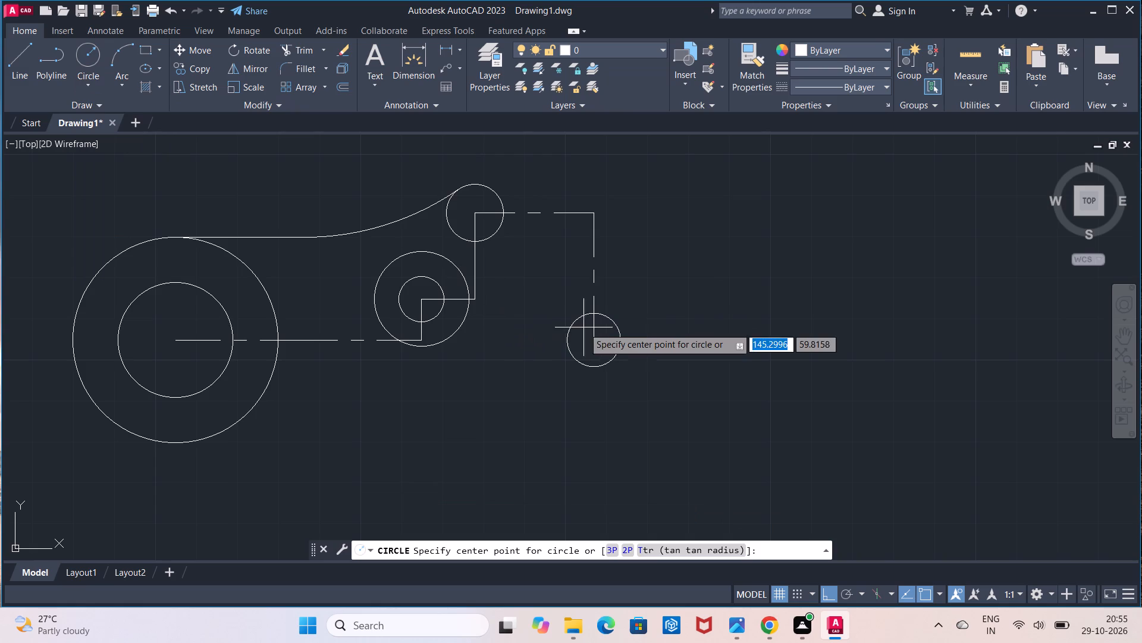
click(596, 335)
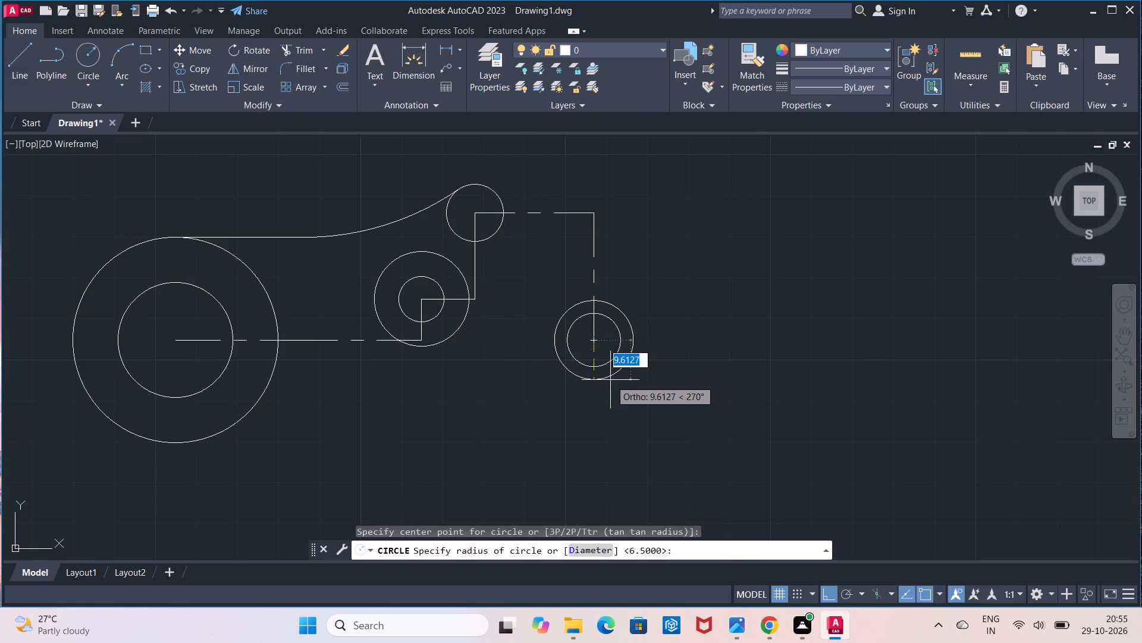
text(14)
key(Return)
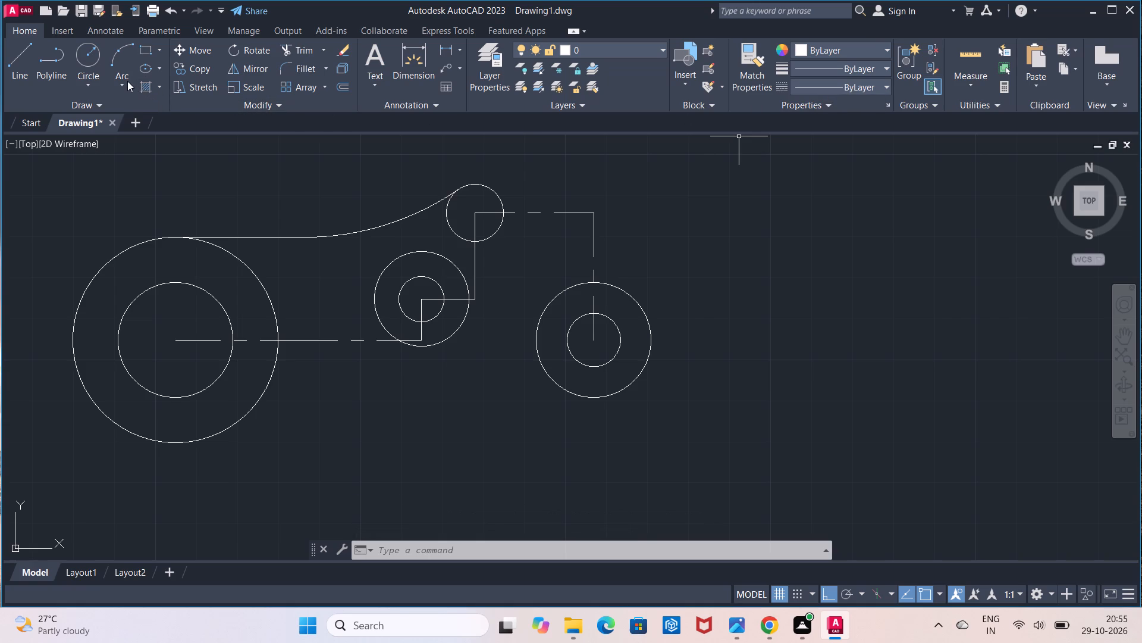
Draw a circle of radius 60 tangent to the tops of the radius 7 circle and the radius 14 circle using Tan, Tan, Radius.
click(95, 85)
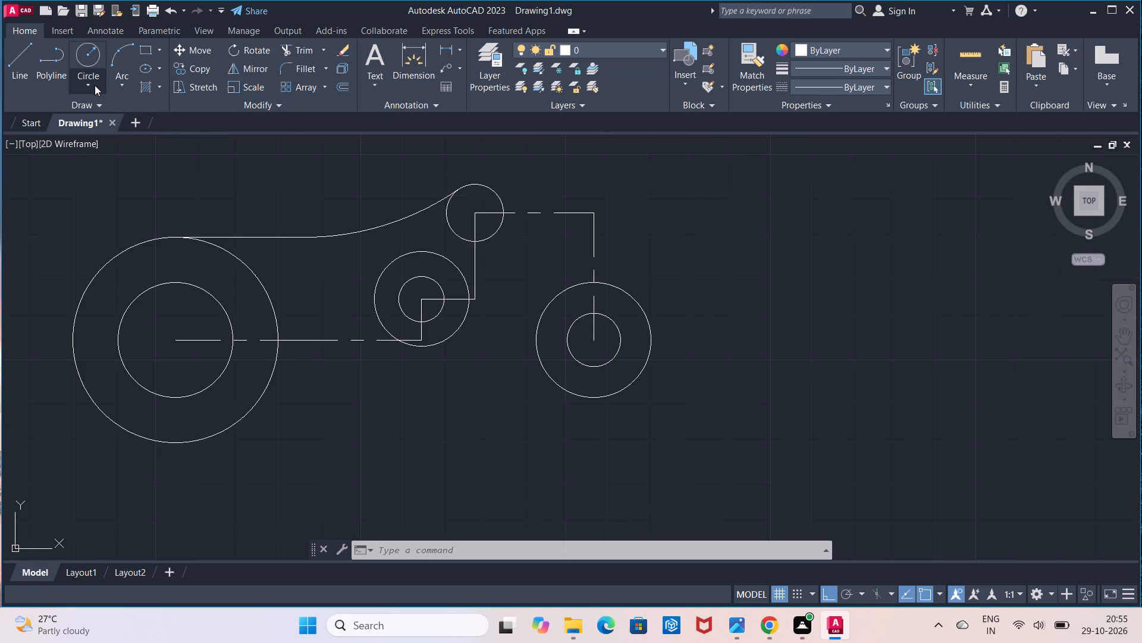
click(135, 232)
click(478, 185)
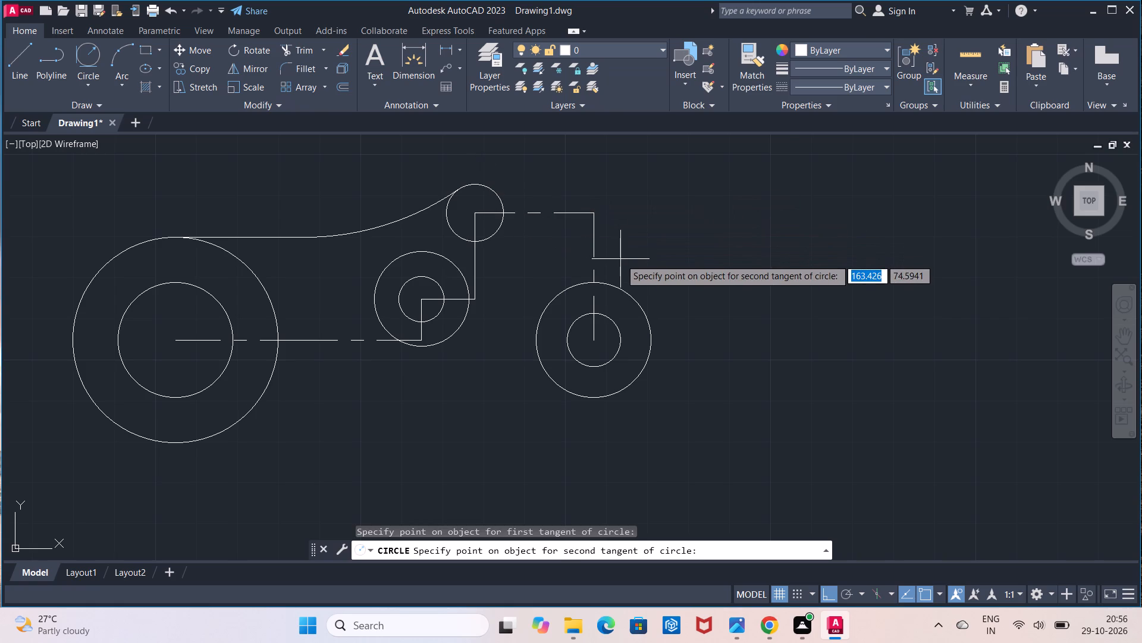
click(643, 310)
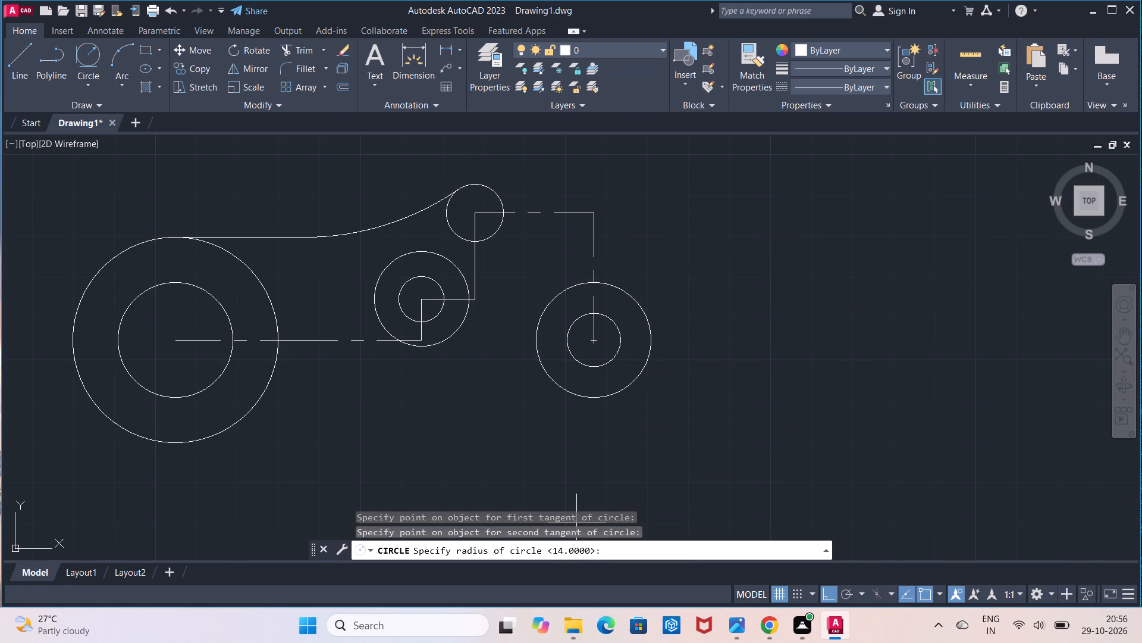
click(614, 551)
text(60)
key(Return)
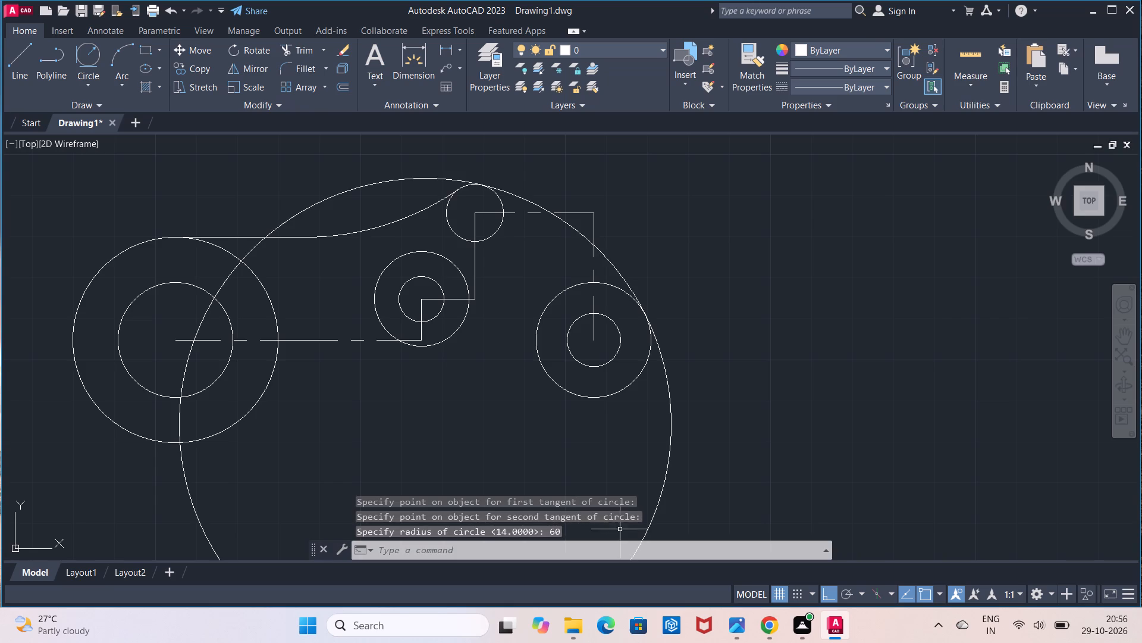
Trim the radius 60 circle down to the outer arc joining the radius 7 and radius 14 circles.
scroll(620, 528, down, 1)
middle_drag(479, 453, 501, 341)
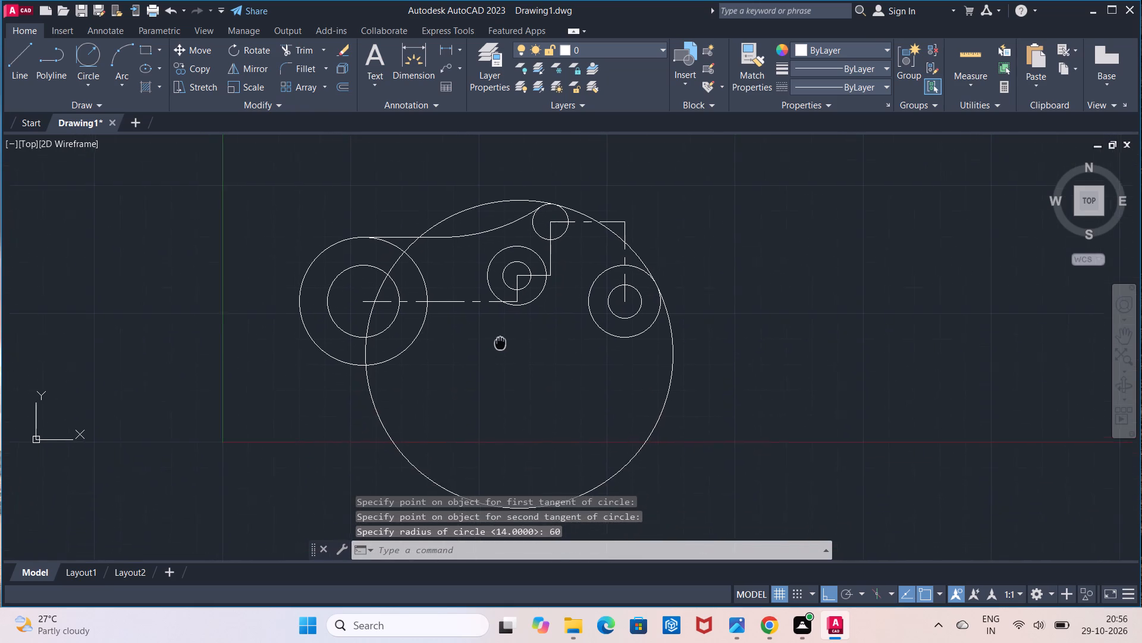
middle_drag(501, 341, 502, 330)
click(297, 48)
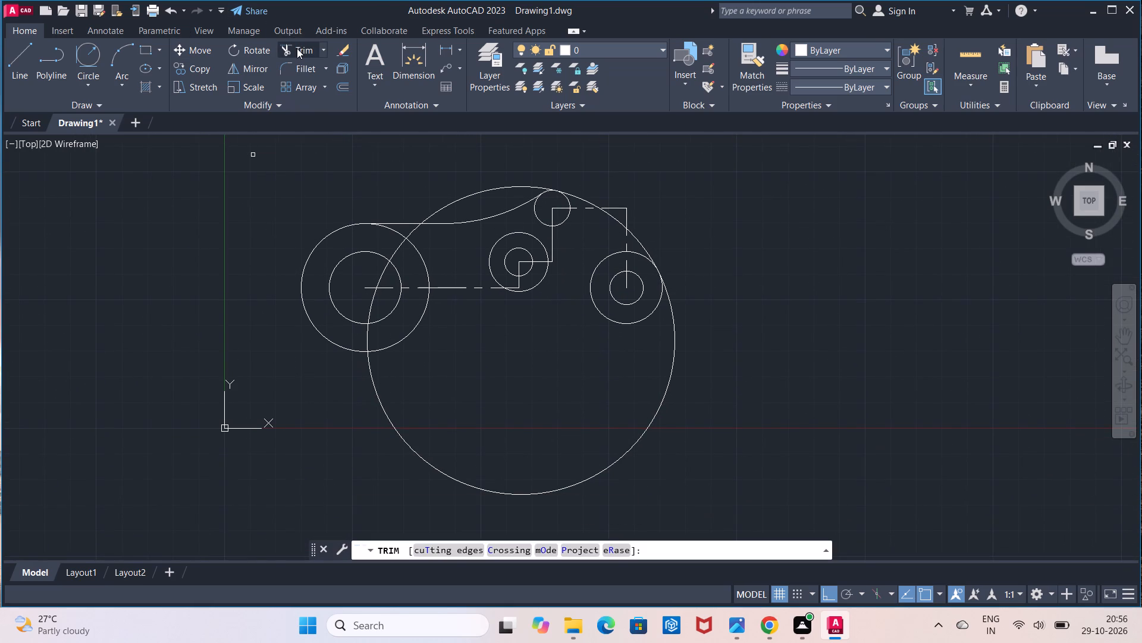
click(492, 188)
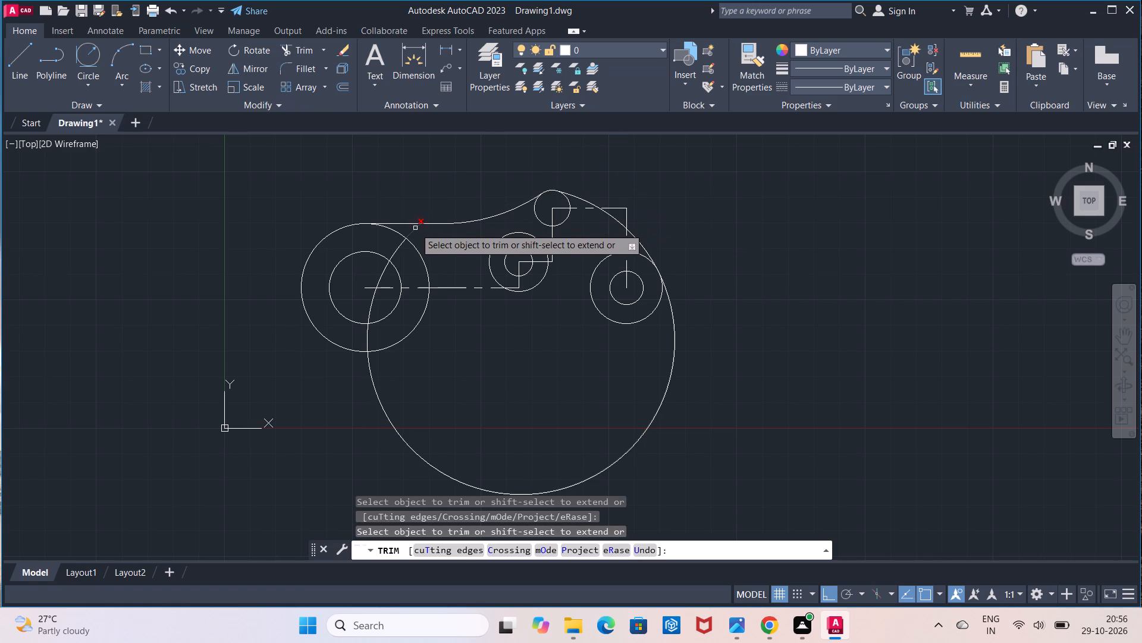
click(415, 228)
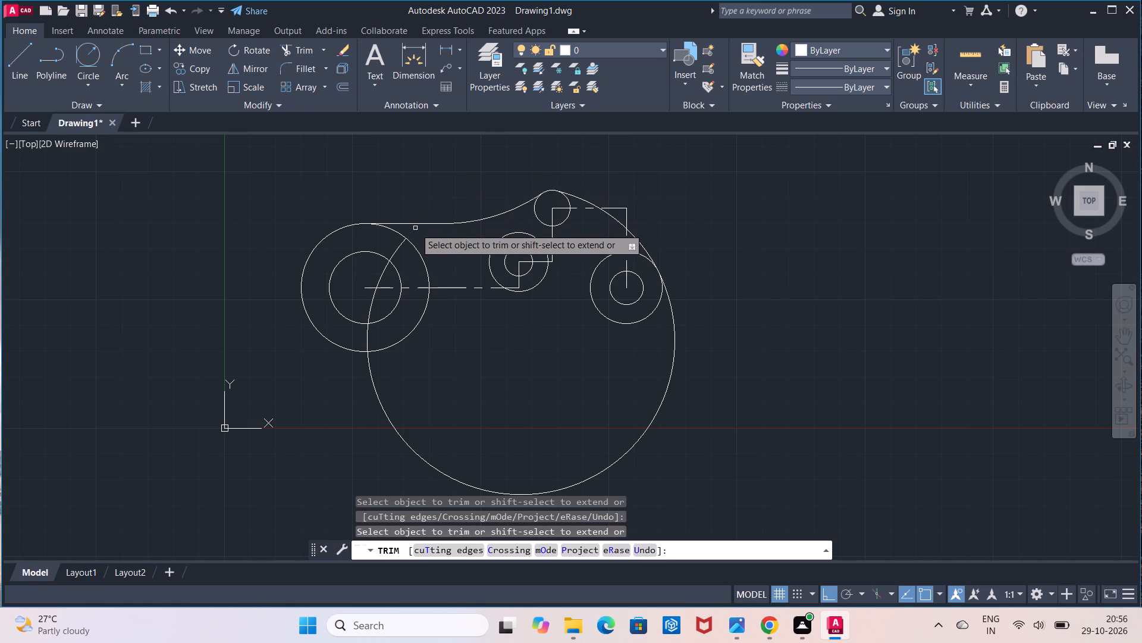
click(395, 249)
click(382, 271)
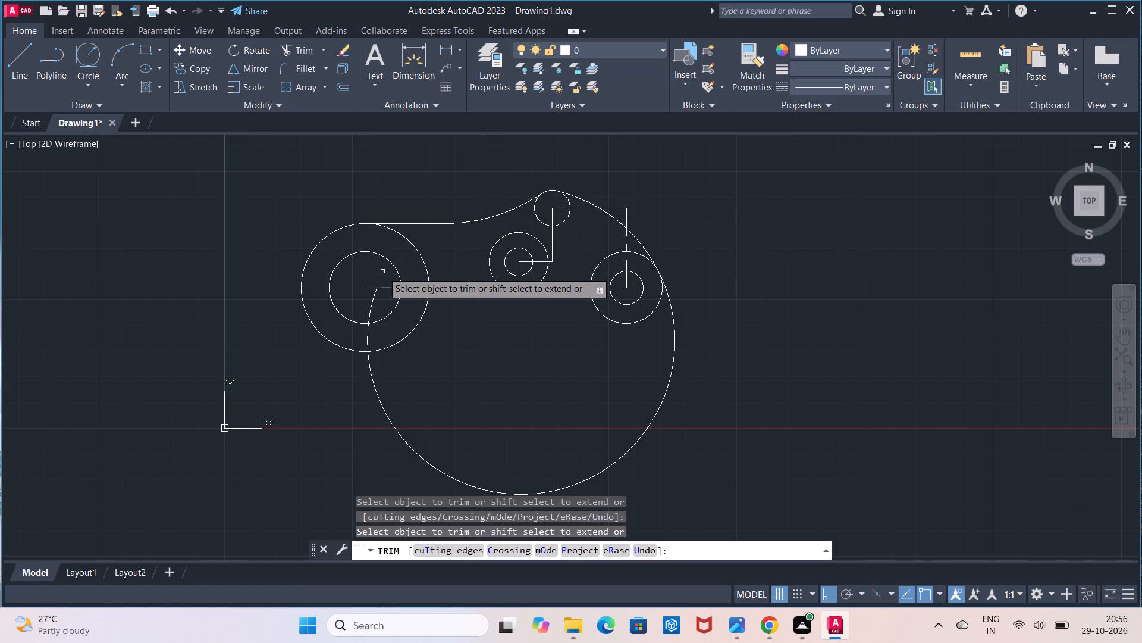
click(371, 310)
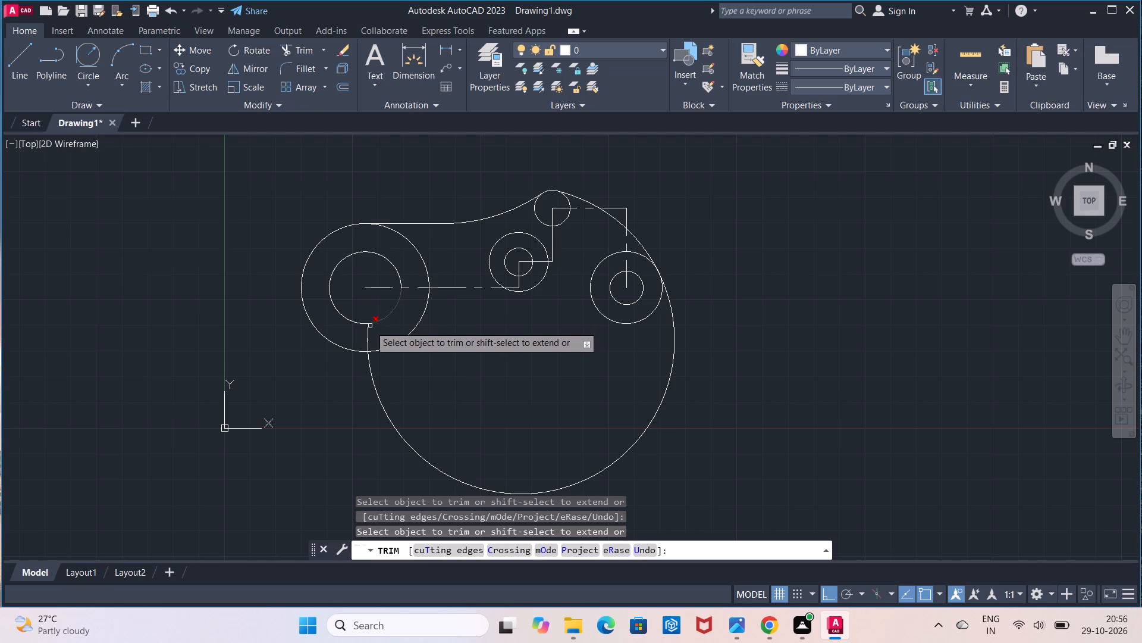
click(369, 332)
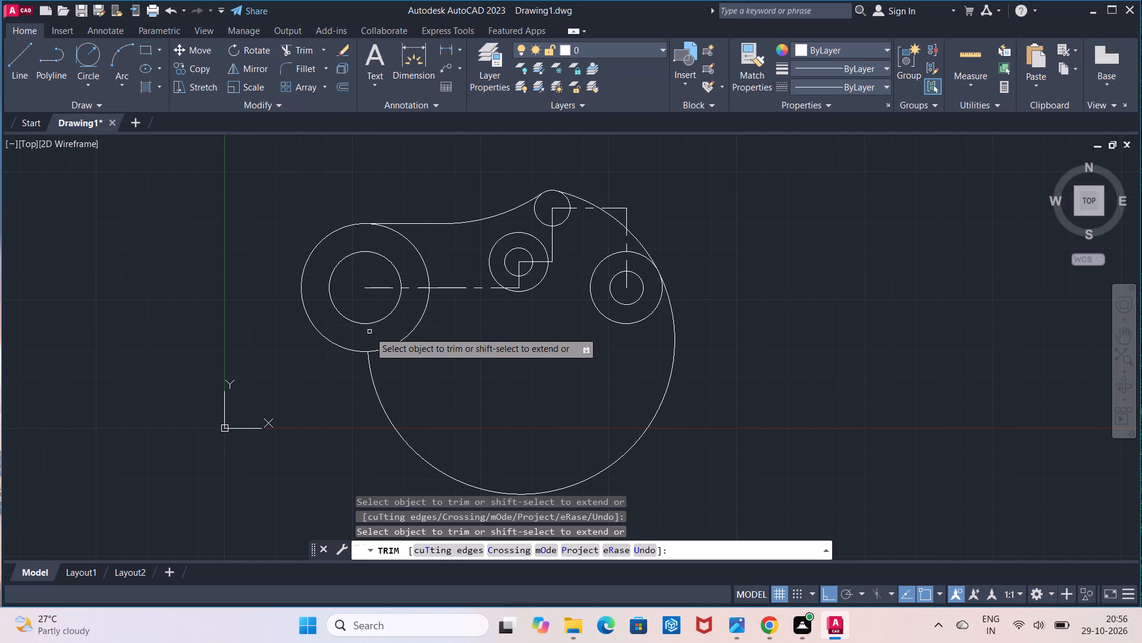
click(384, 414)
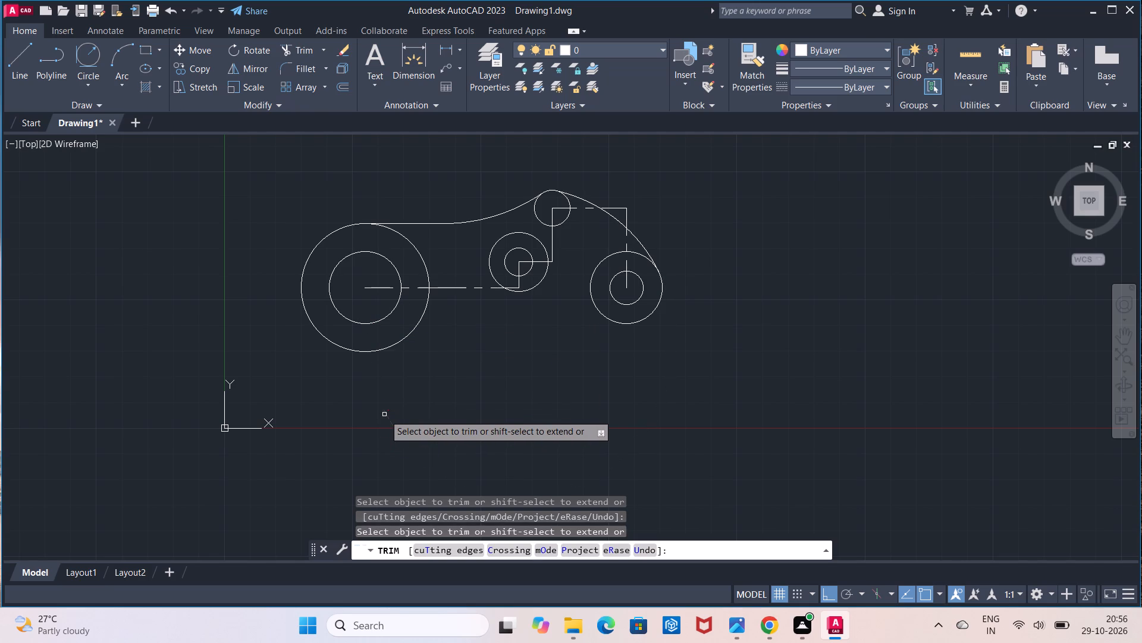
key(Escape)
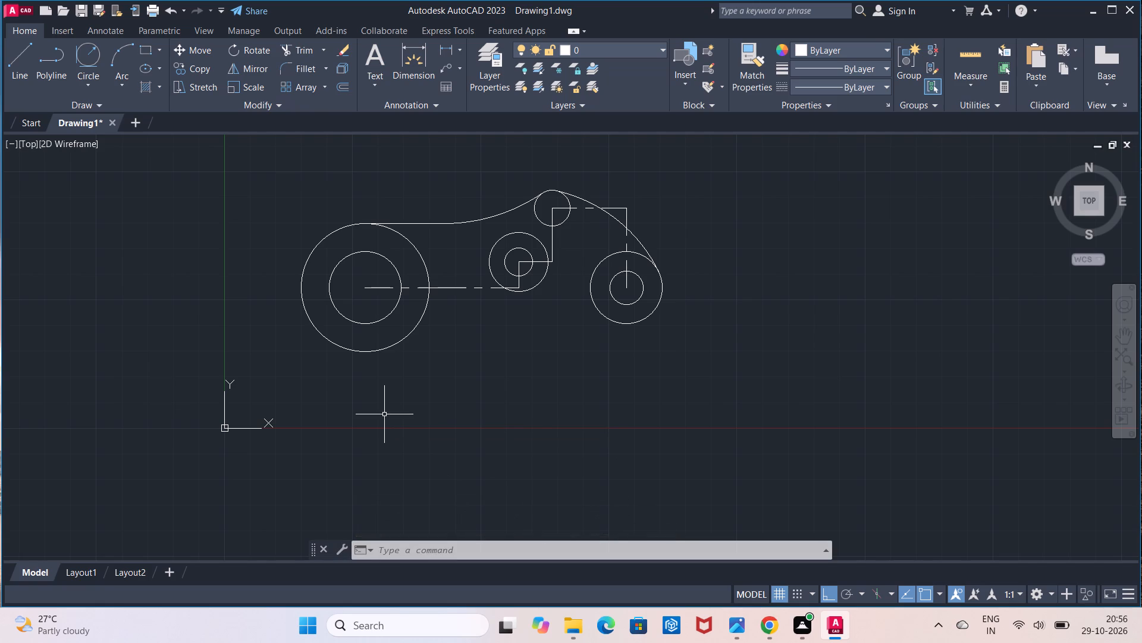
Draw a vertical CENTER2 centreline 32 long downward from the centre of the diameter 13 circle.
middle_drag(497, 394, 497, 389)
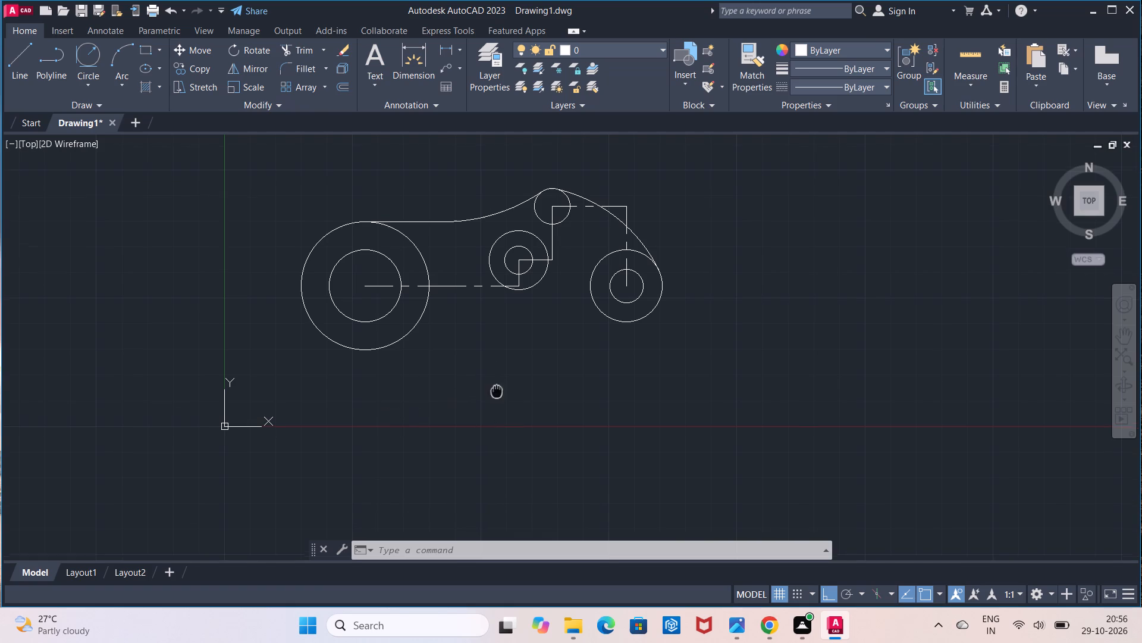
middle_drag(497, 389, 469, 347)
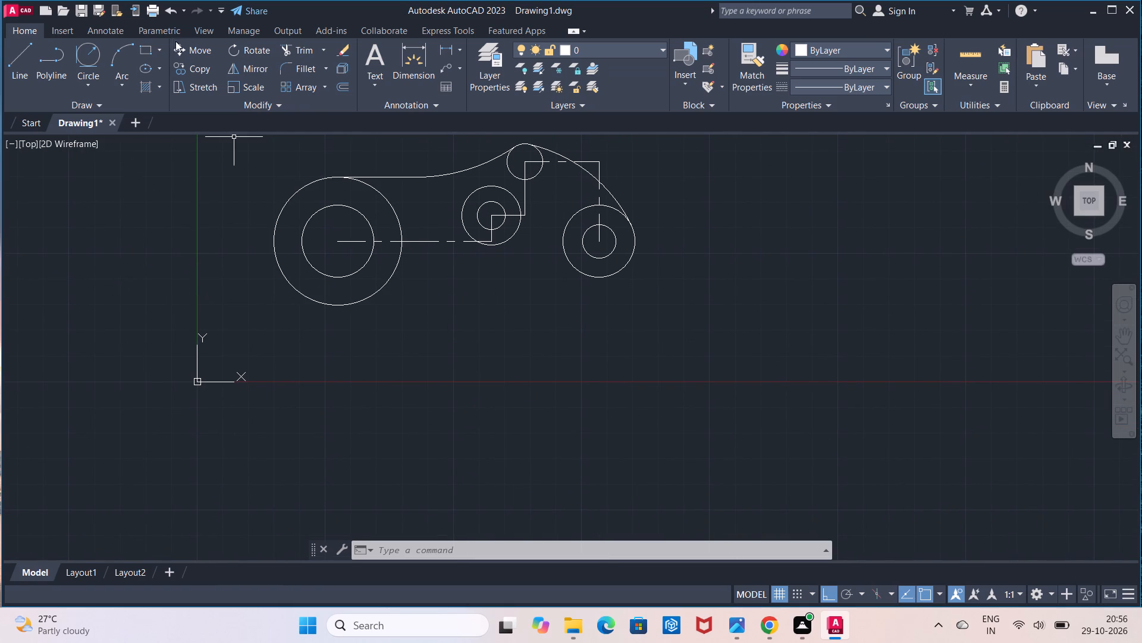
click(813, 81)
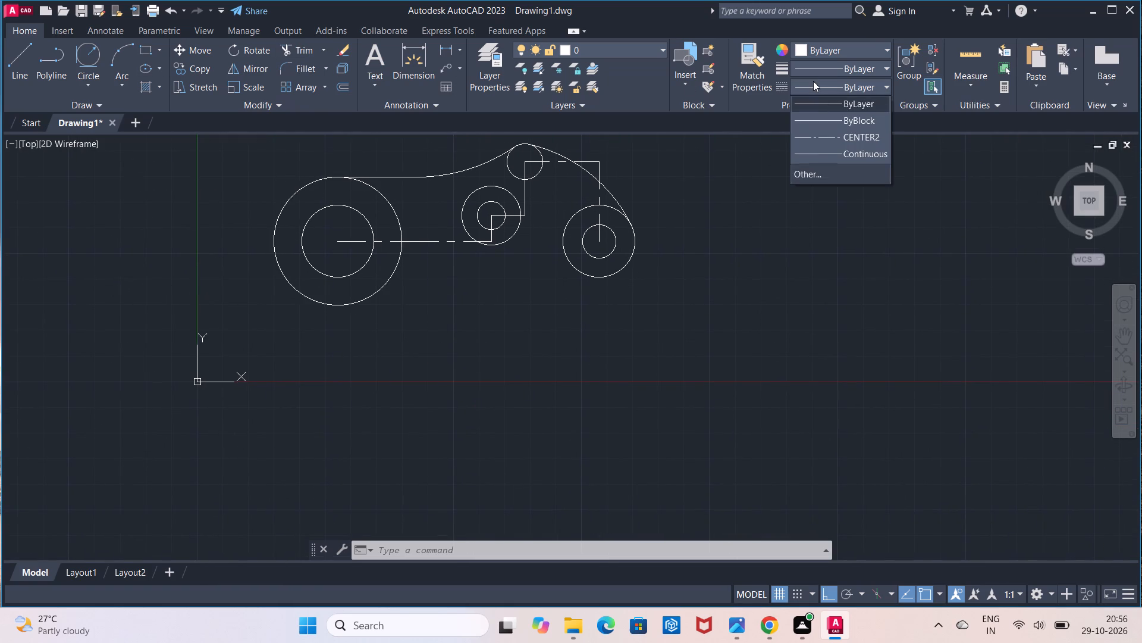
click(834, 132)
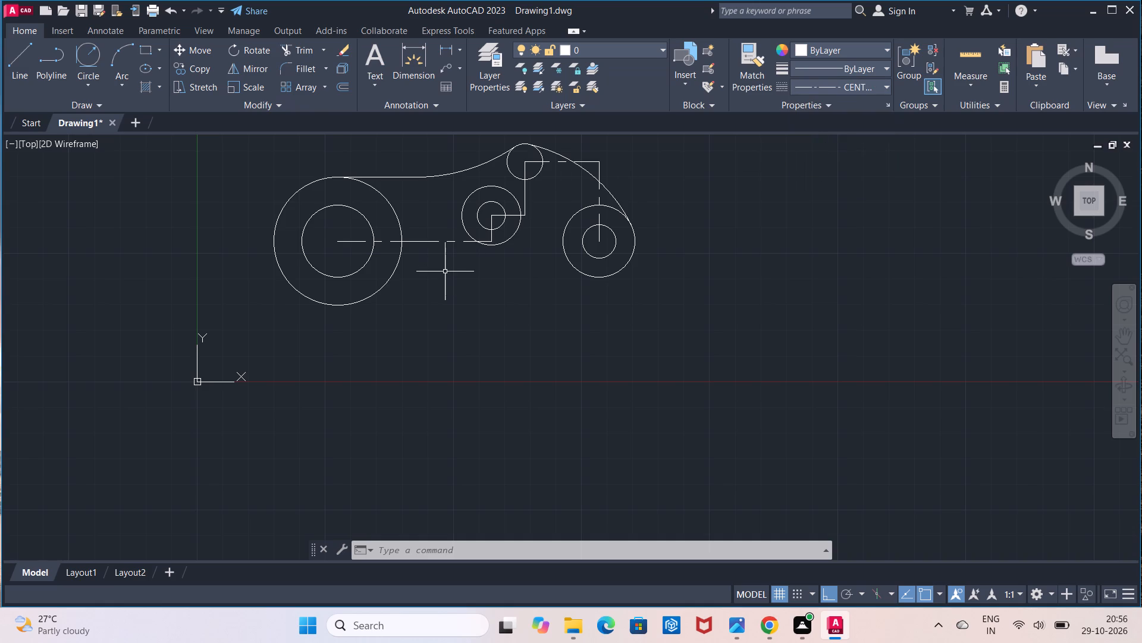
click(13, 74)
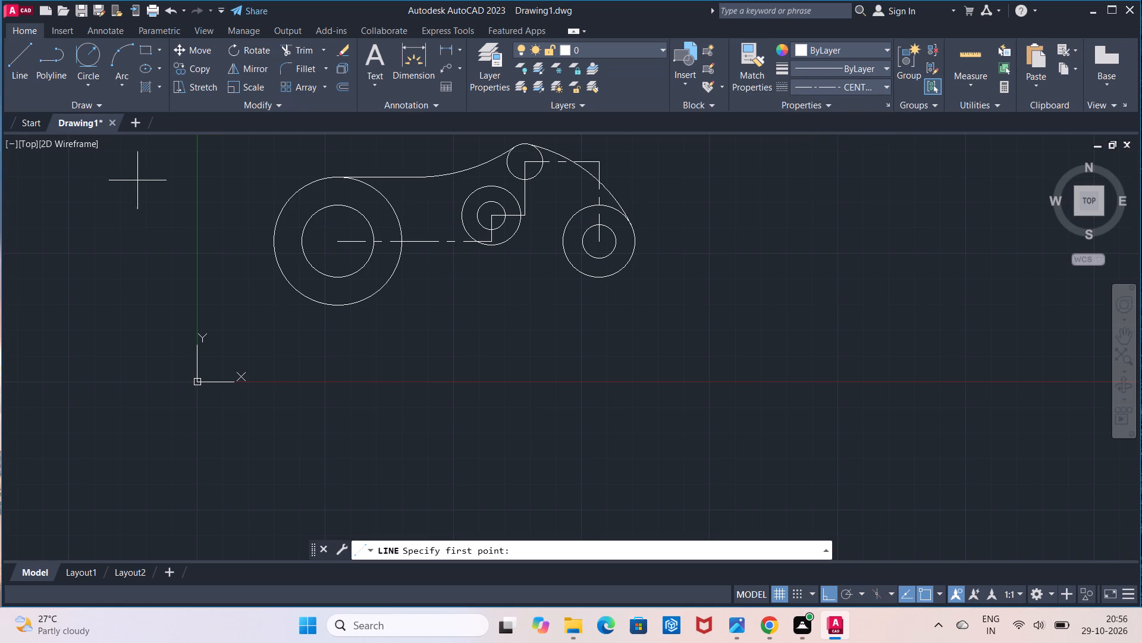
click(597, 239)
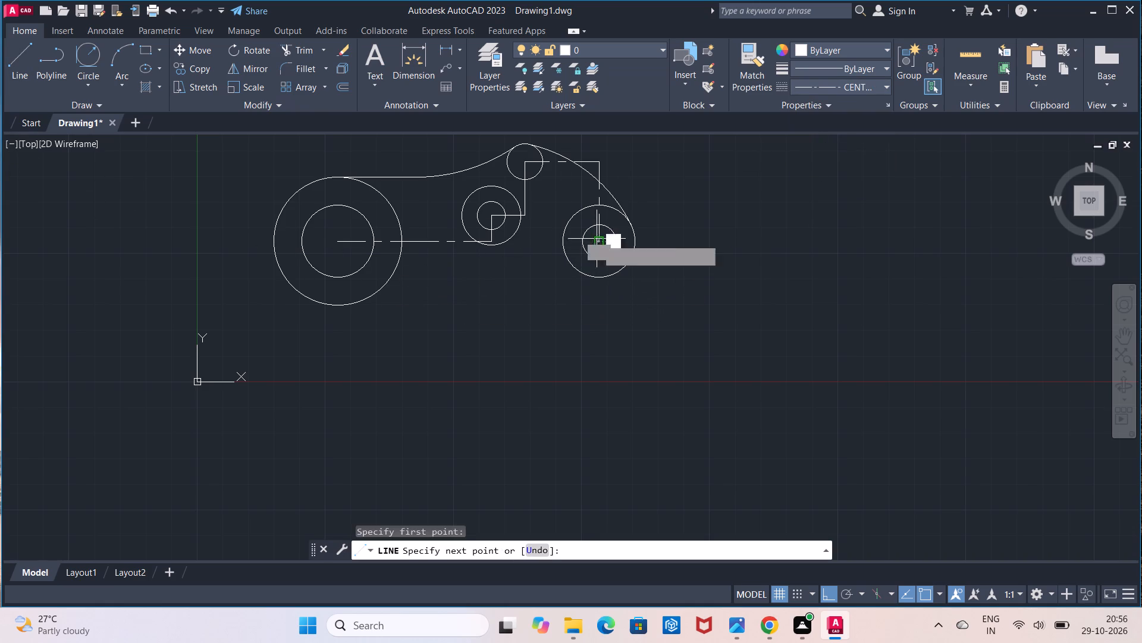
text(32)
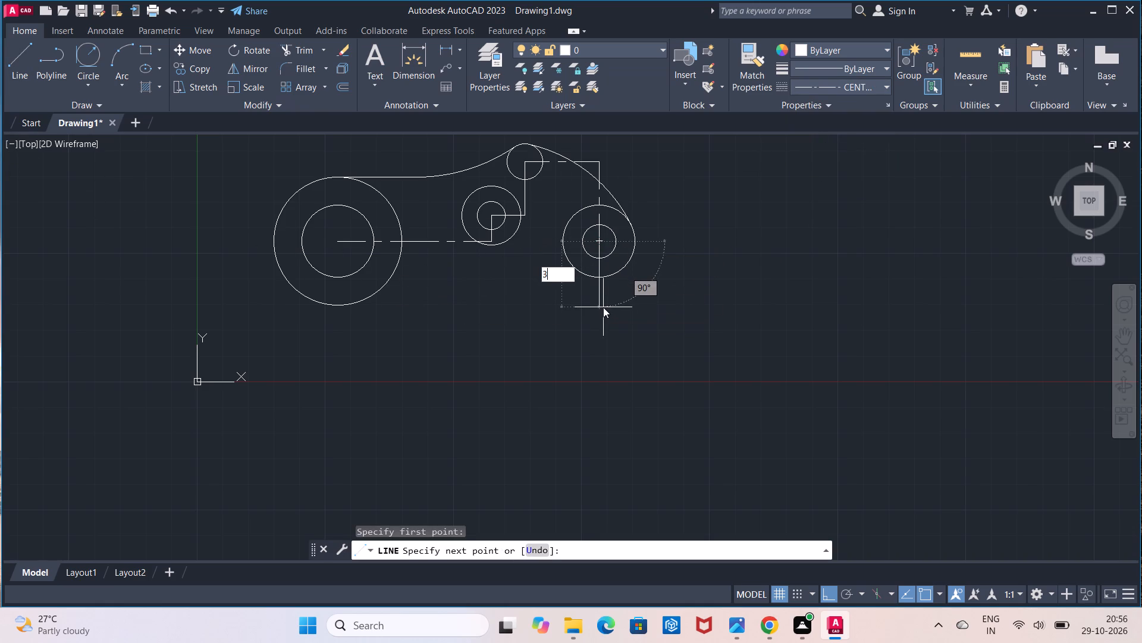
key(Return)
key(Escape)
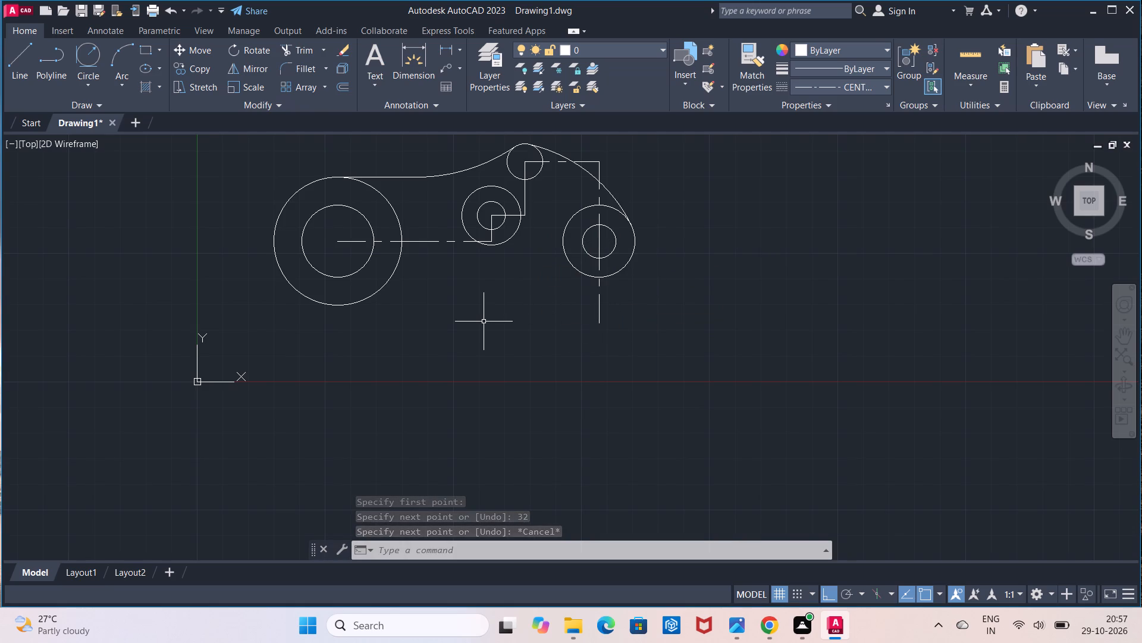
Draw a horizontal centreline 29 long to the left from the lower end of the 32-long vertical centreline.
click(23, 82)
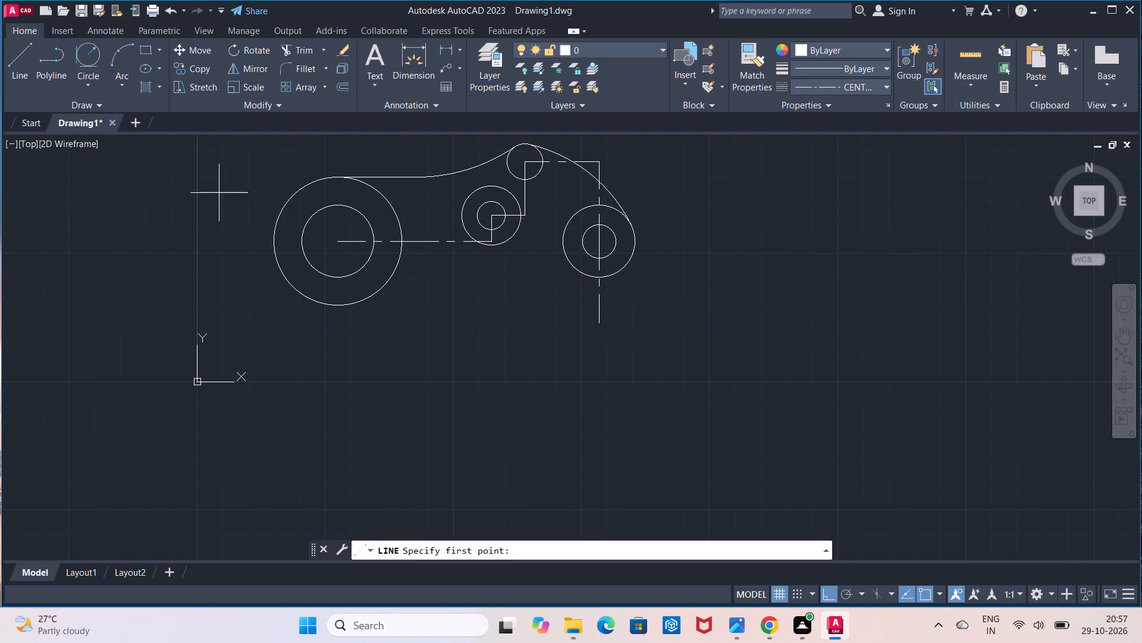
click(600, 324)
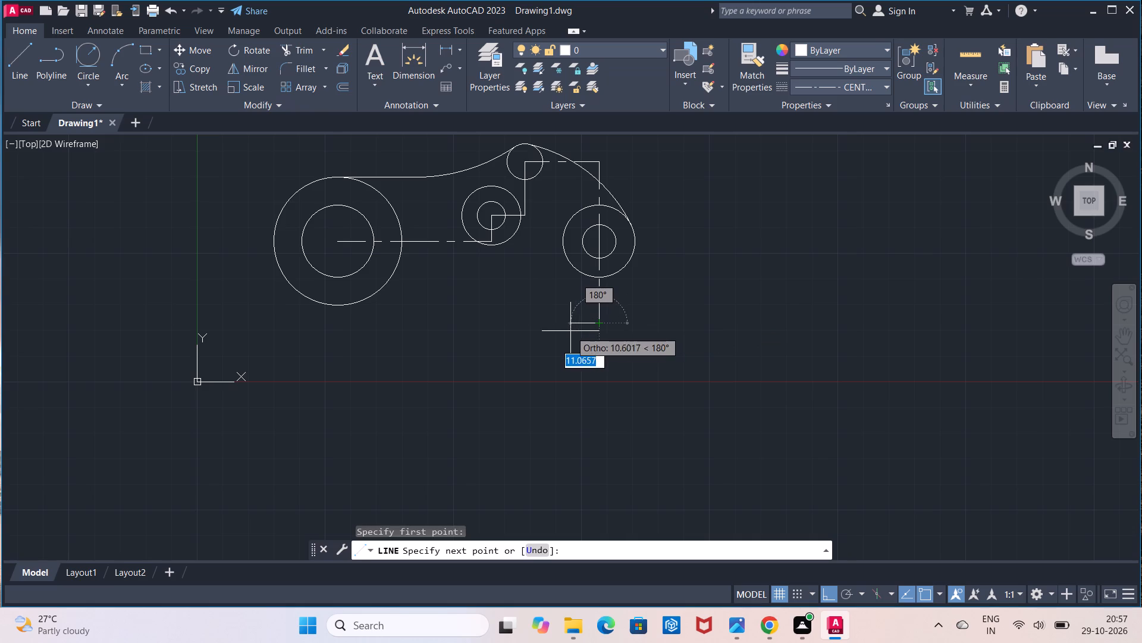
text(29)
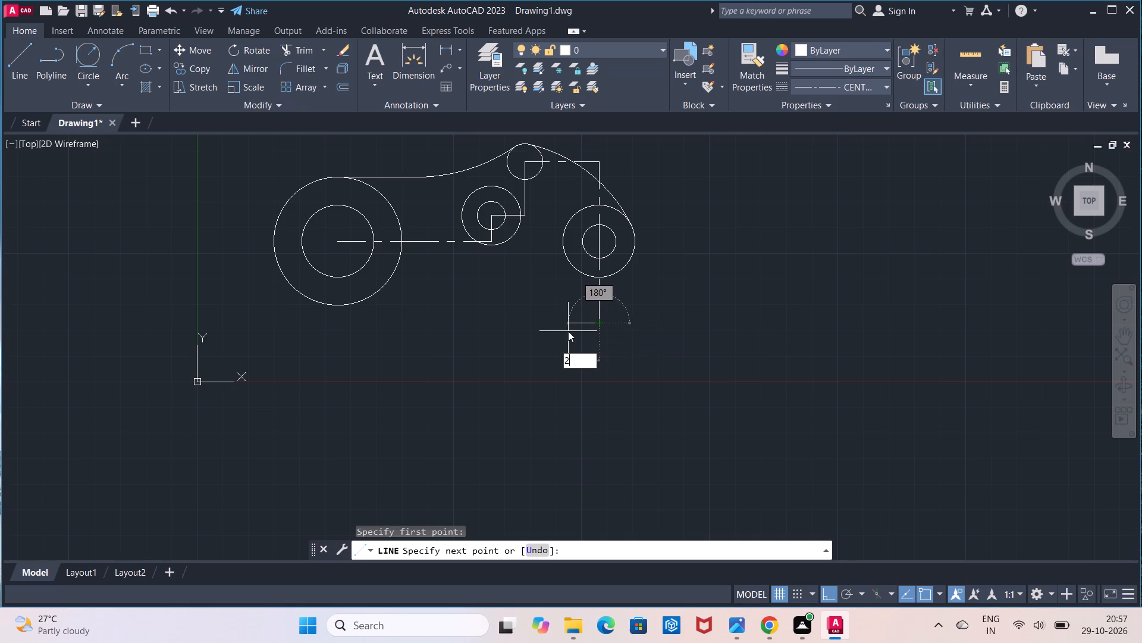
key(Return)
key(Escape)
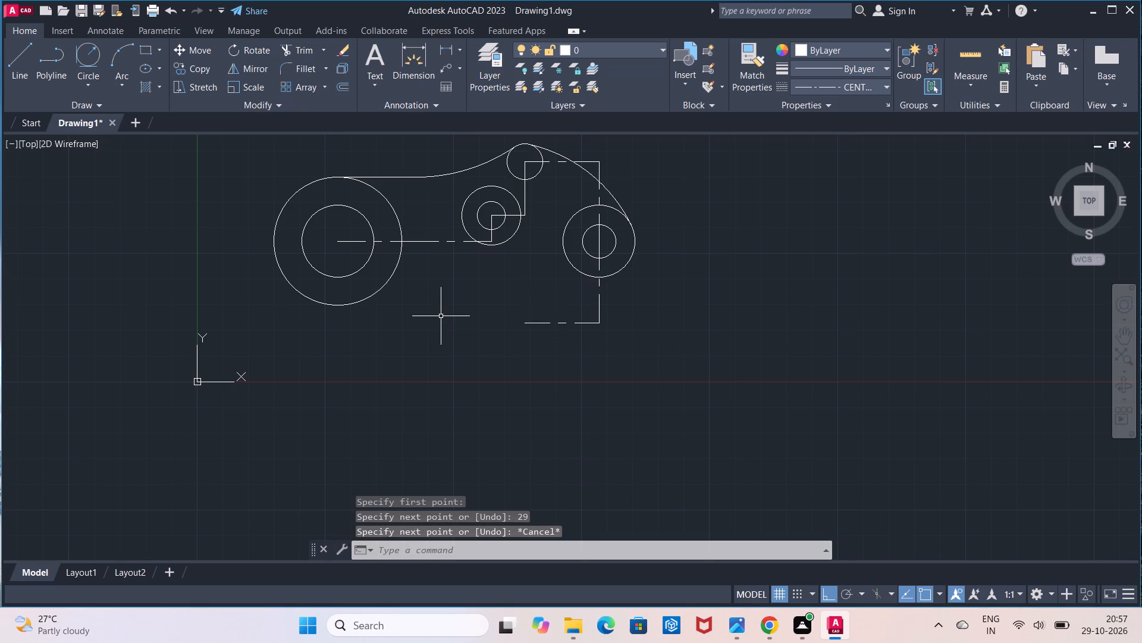
Set the current linetype to ByLayer and draw a diameter 15 circle centred on the left end of the 29-long centreline.
click(798, 86)
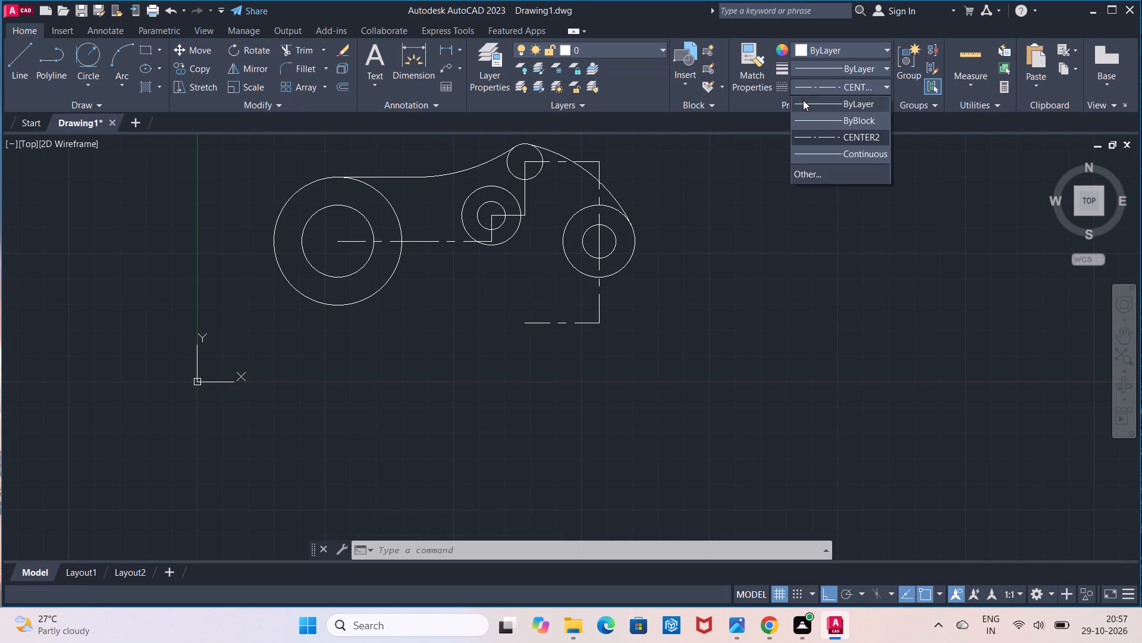
click(803, 100)
click(84, 75)
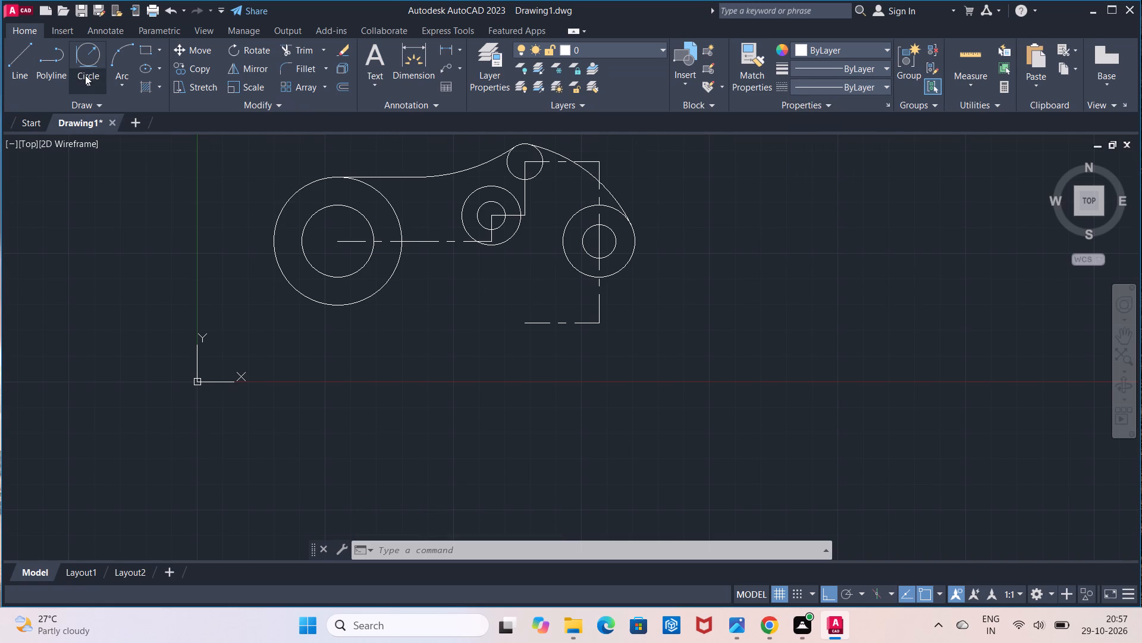
click(123, 105)
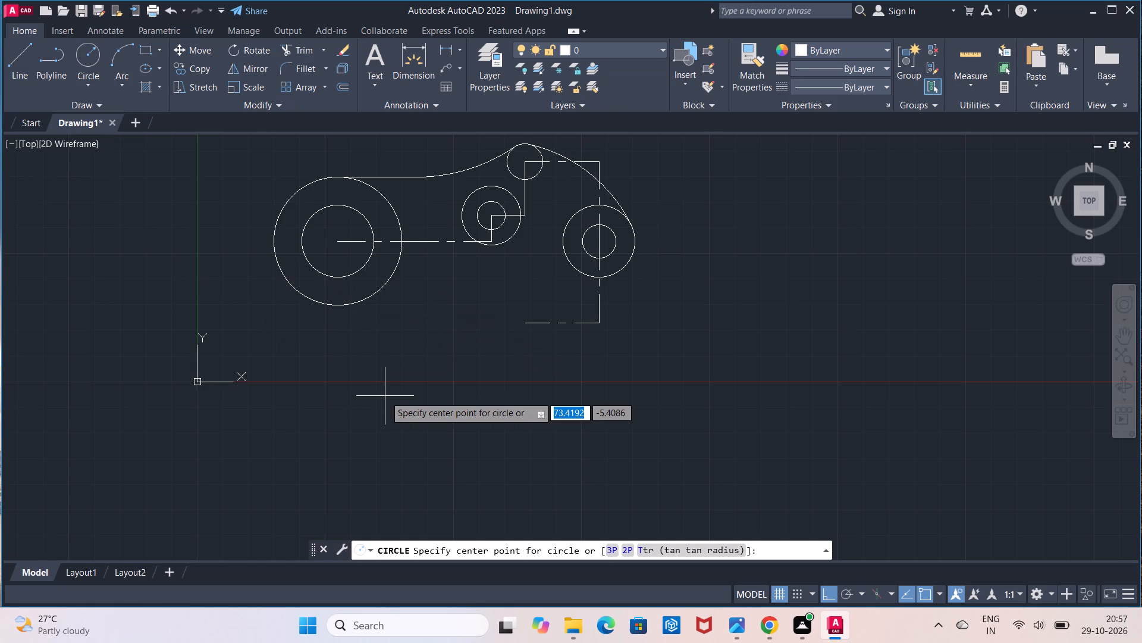
click(85, 75)
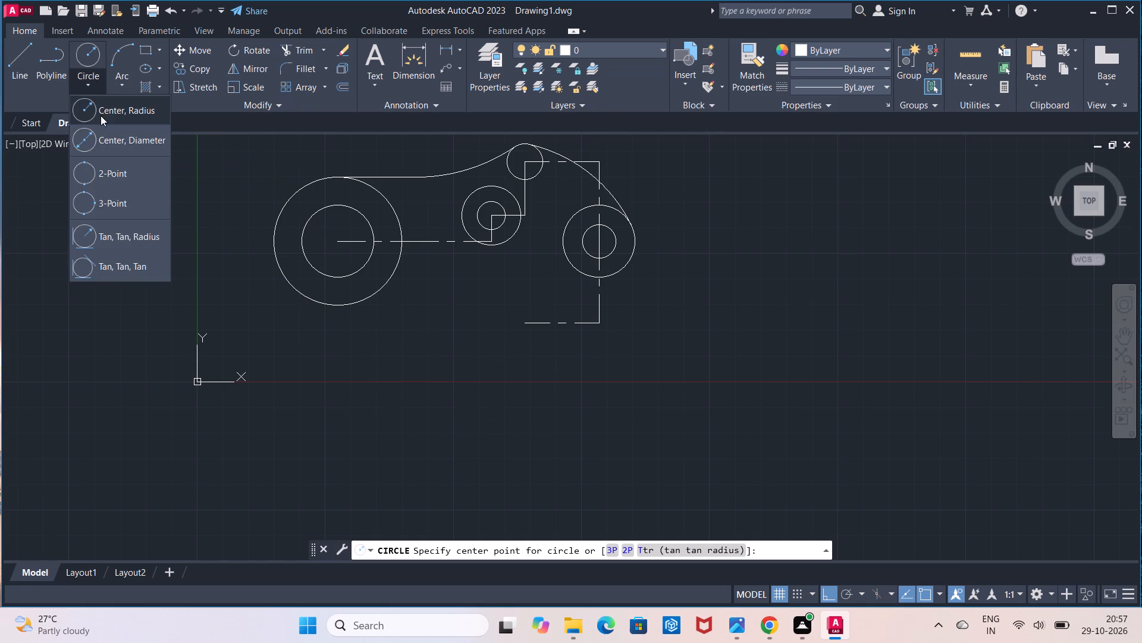
click(108, 136)
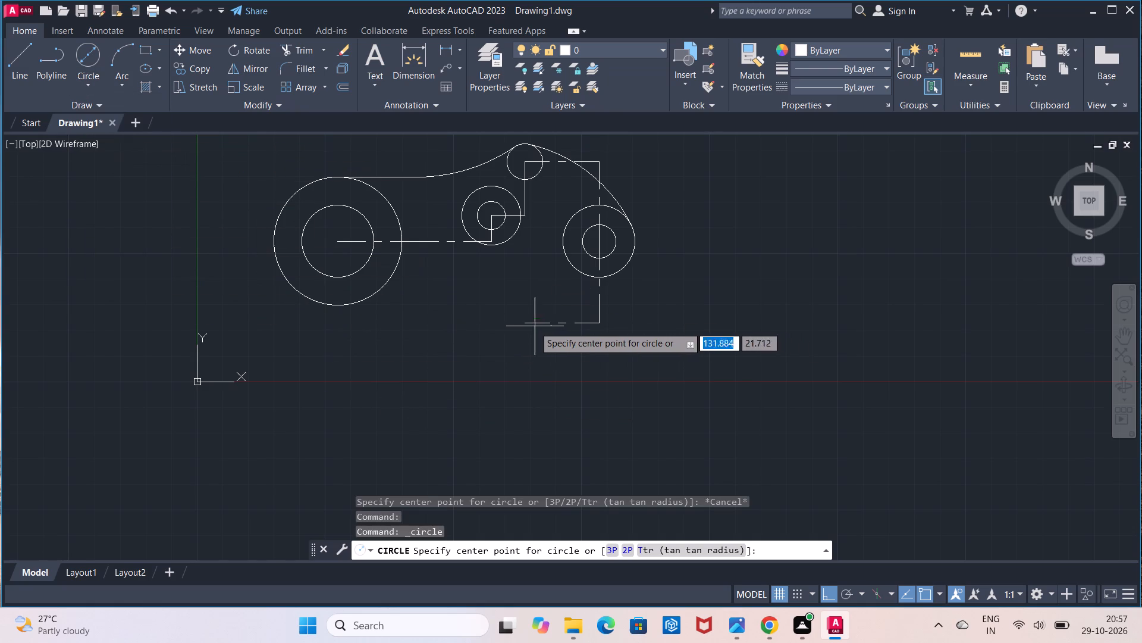
click(525, 324)
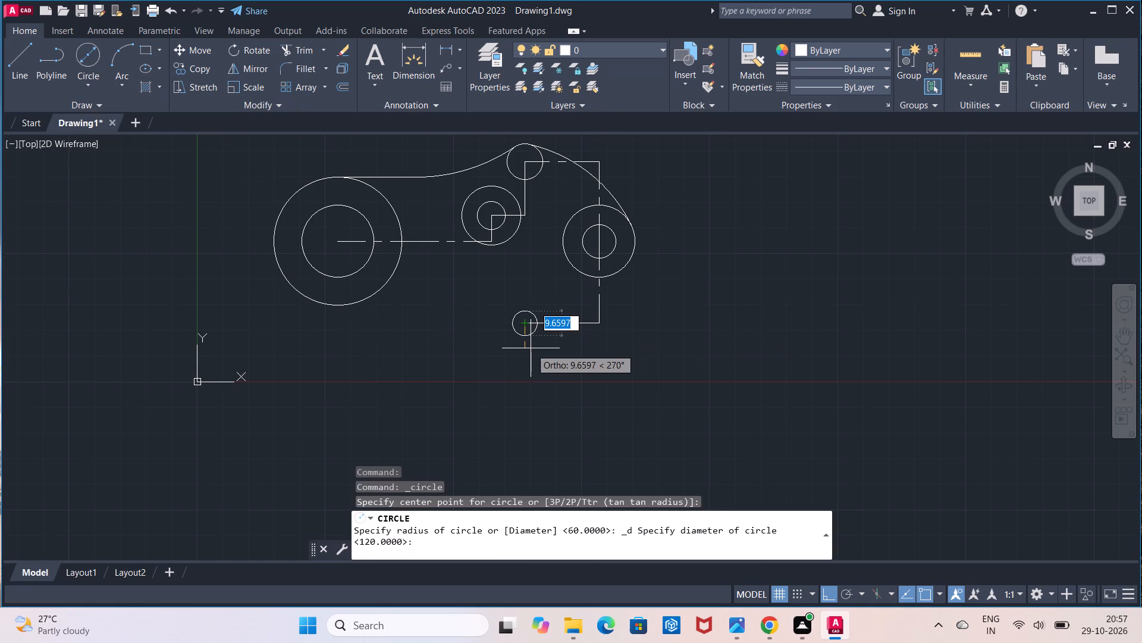
text(15)
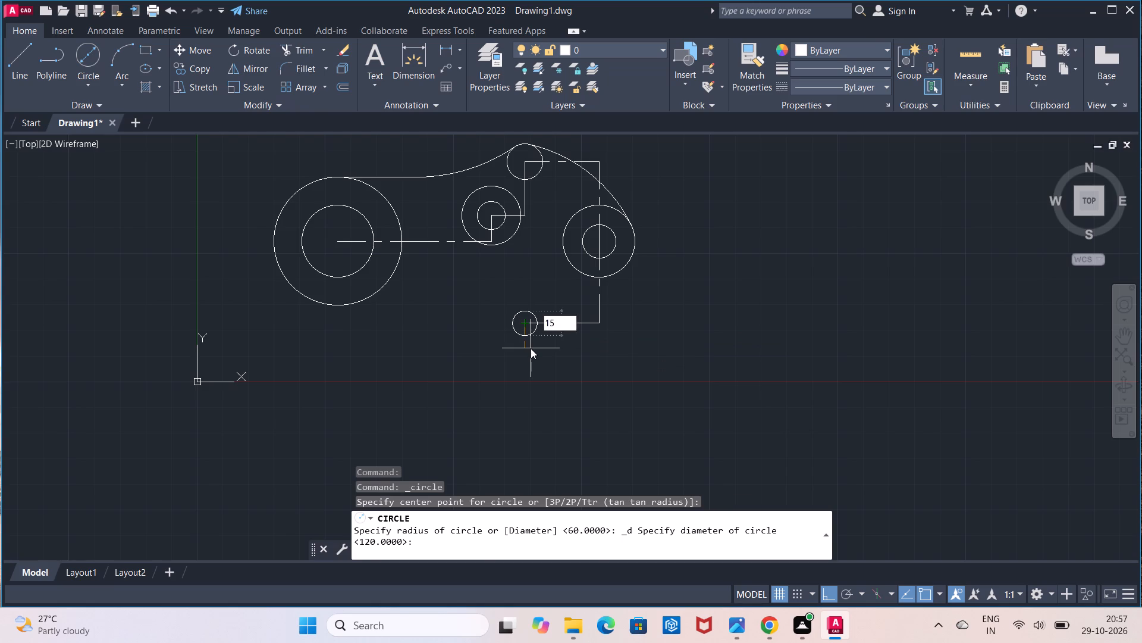
key(Return)
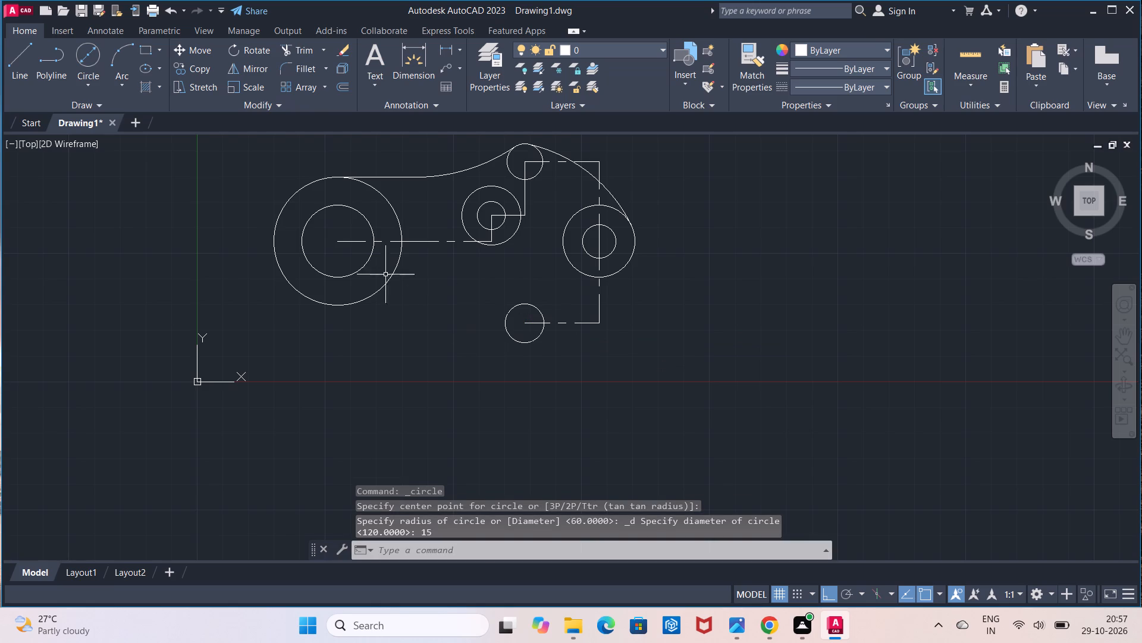
Draw a radius 15 circle concentric with the diameter 15 circle.
click(99, 83)
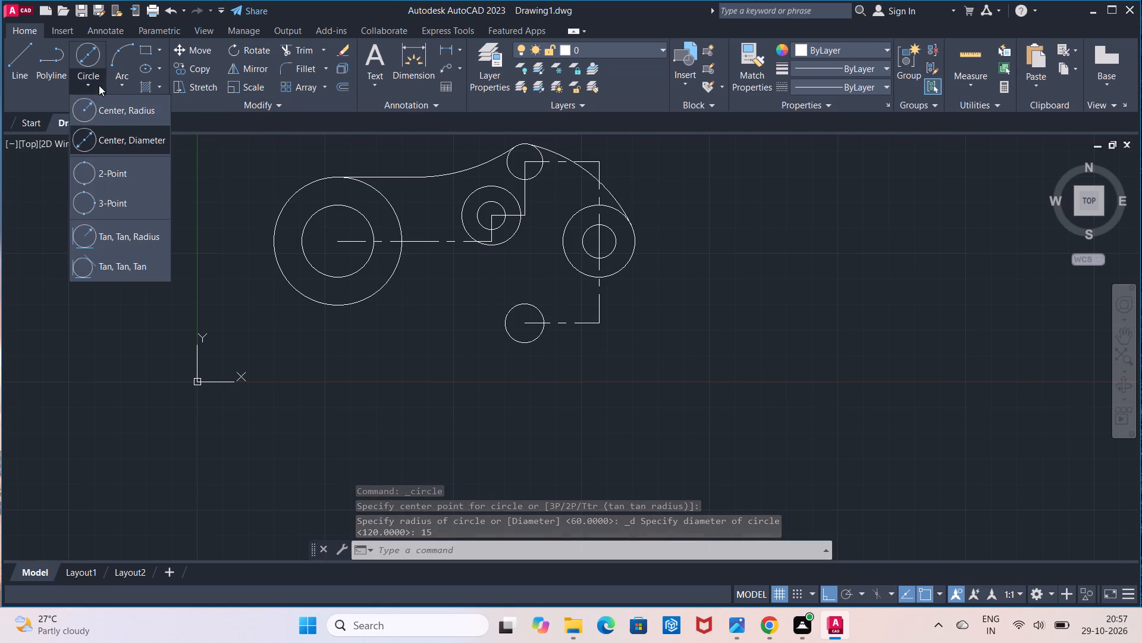
click(108, 124)
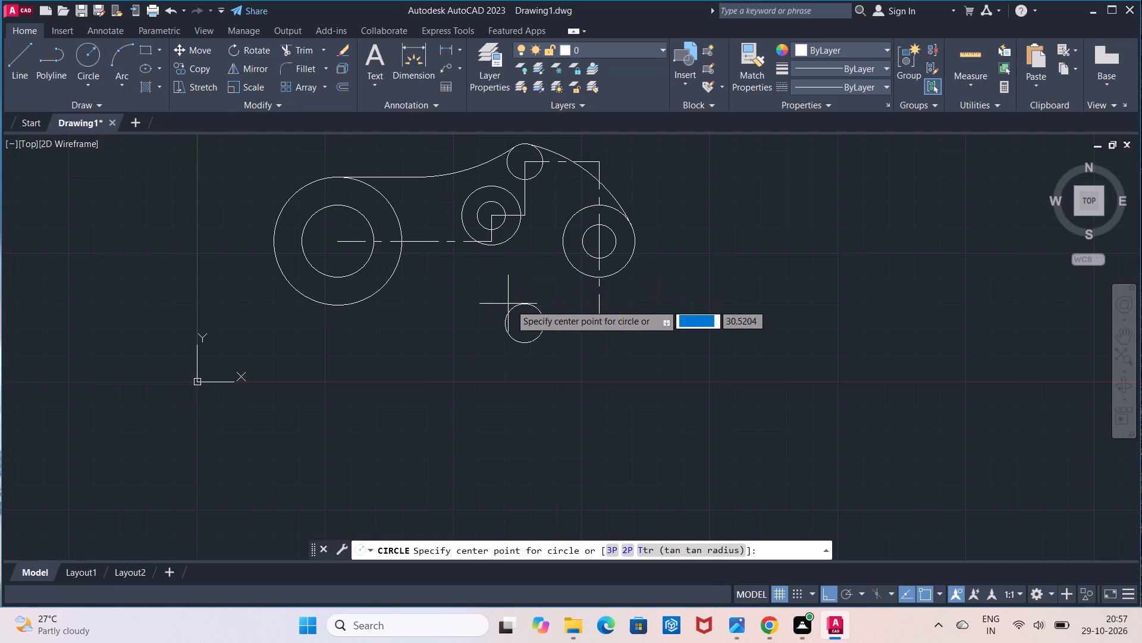
click(523, 323)
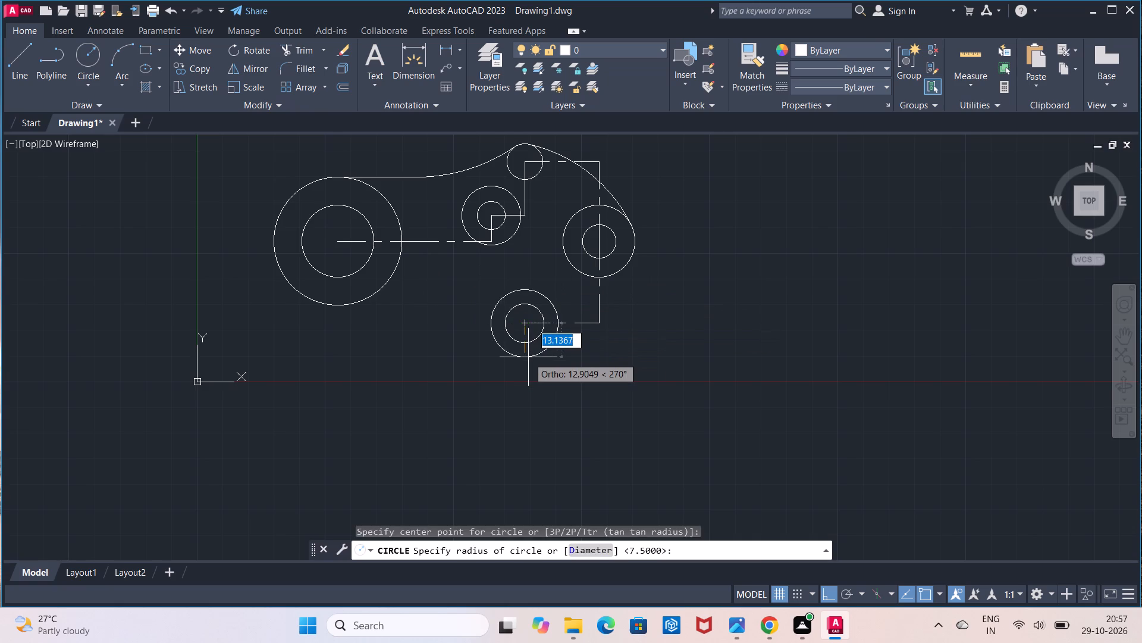
text(15)
key(Return)
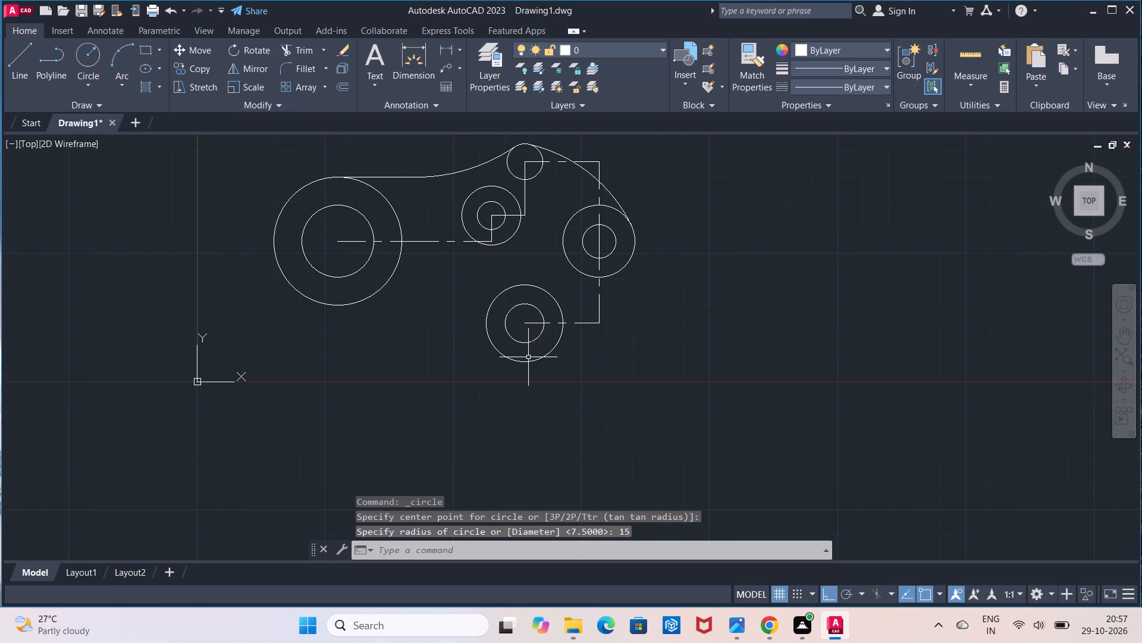
key(Escape)
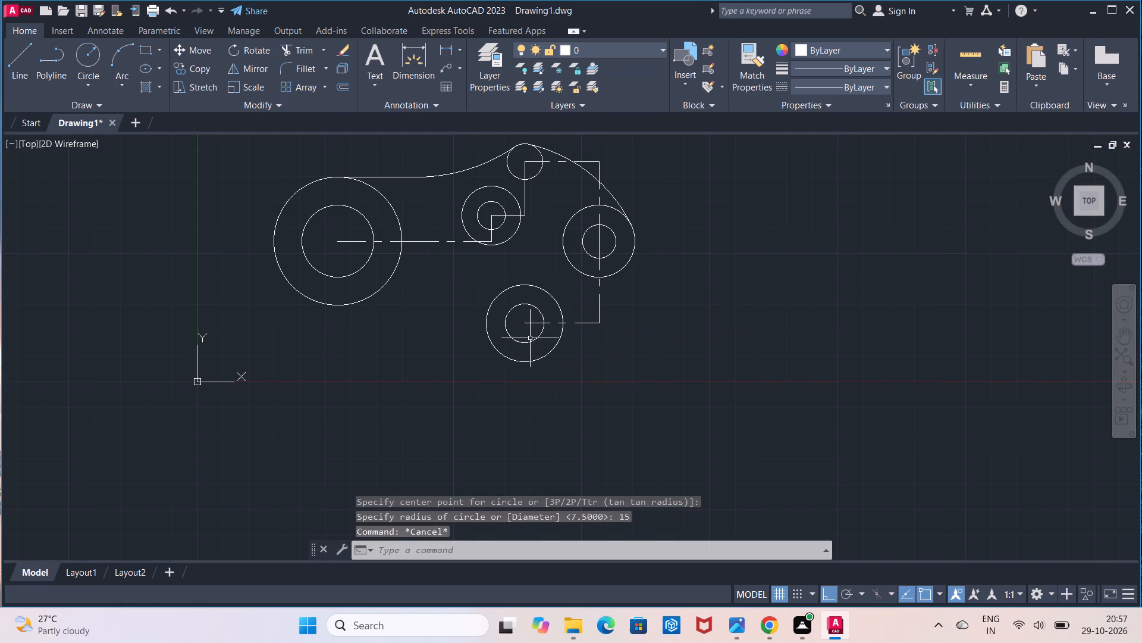
Draw a Tan, Tan, Radius circle of radius 69 tangent to the right sides of the radius 15 and radius 14 circles.
scroll(530, 338, up, 1)
middle_drag(530, 338, 508, 369)
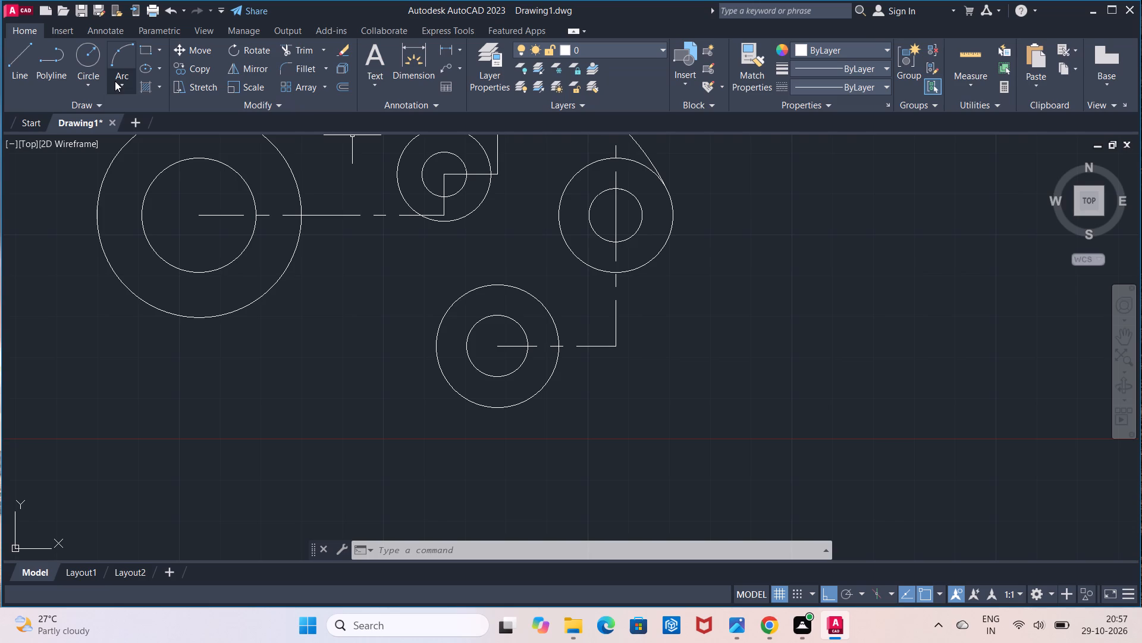
click(99, 85)
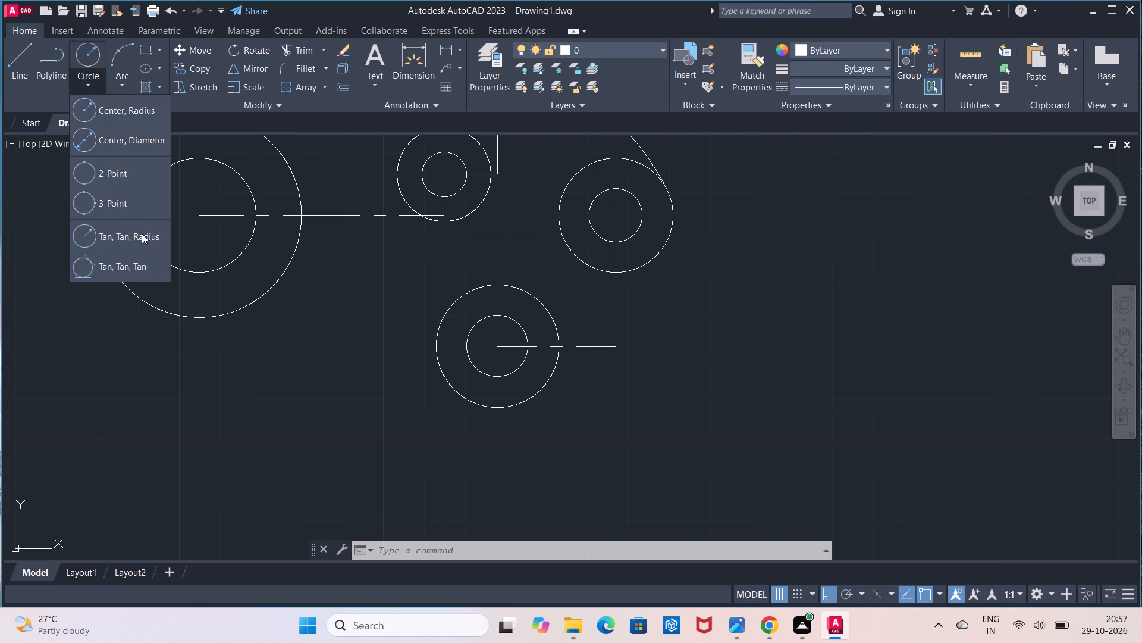
click(142, 233)
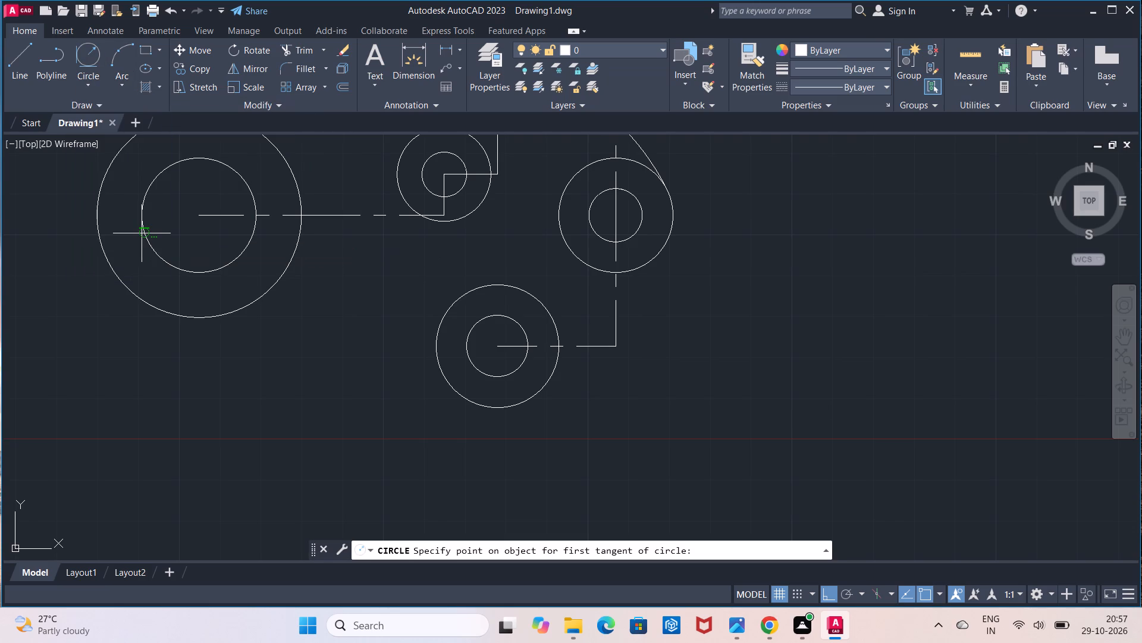
click(557, 357)
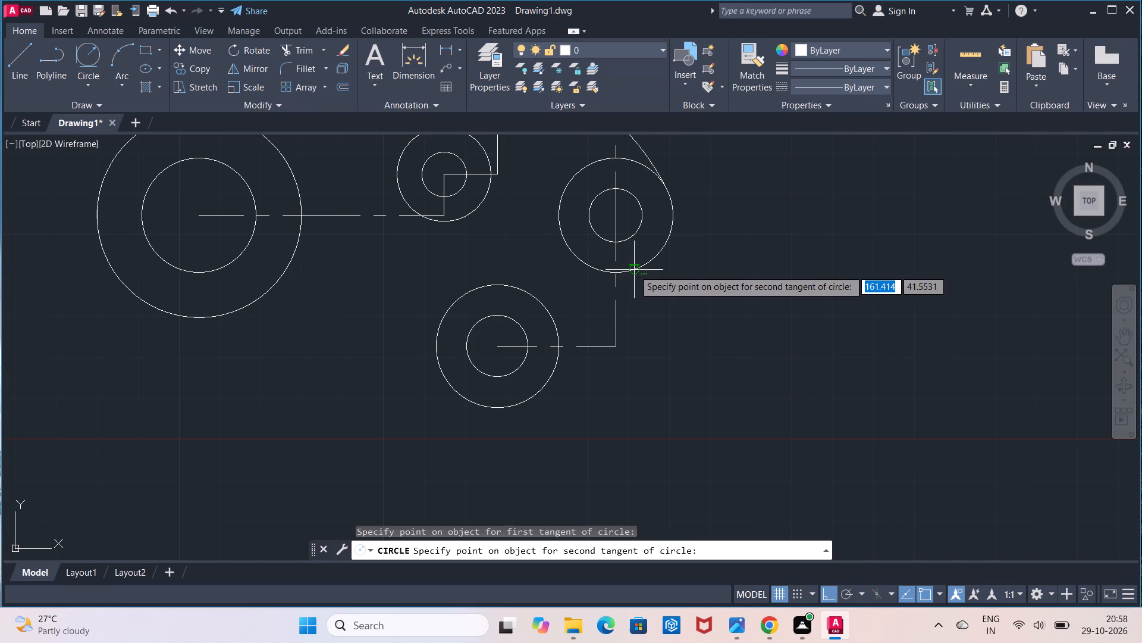
click(634, 270)
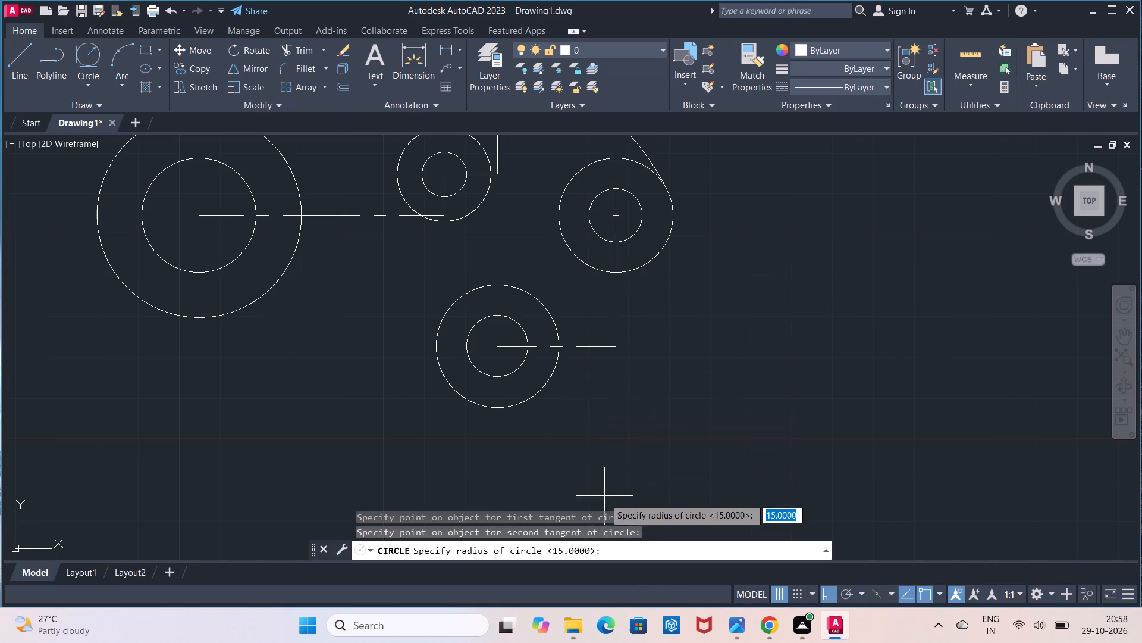
click(624, 532)
click(628, 541)
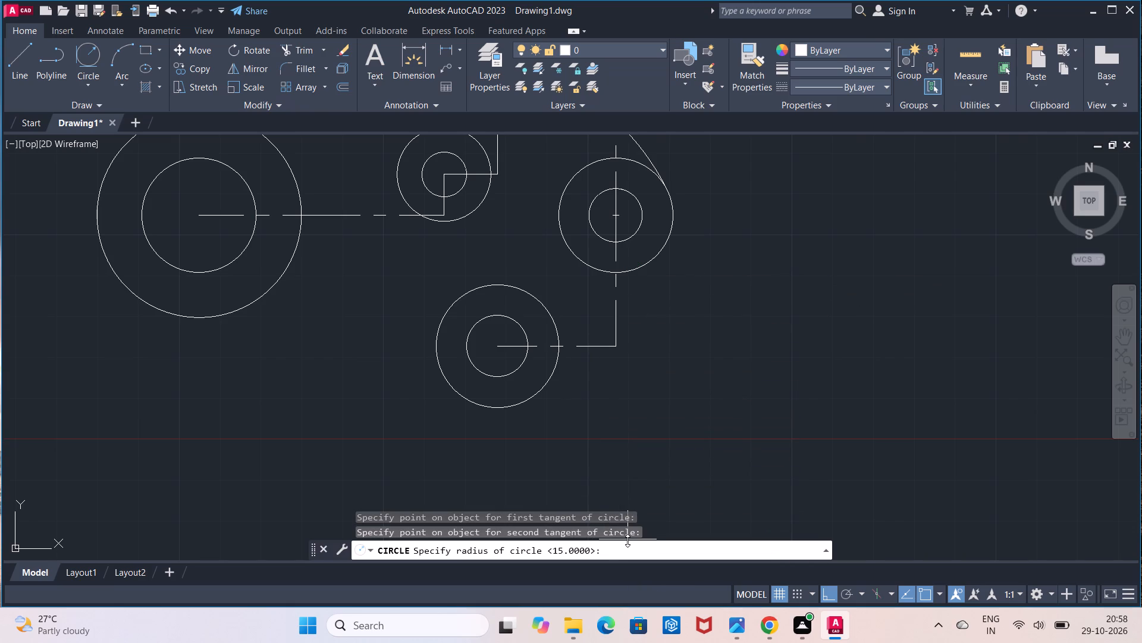
text(69)
key(Return)
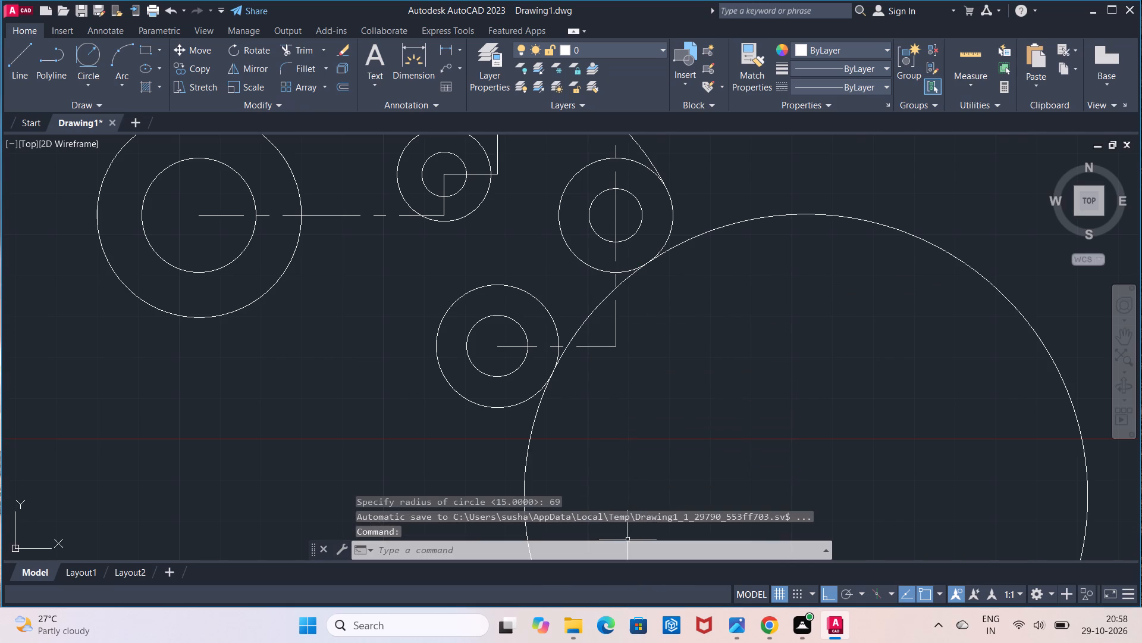
Trim the radius 69 circle down to the short arc joining the radius 15 and radius 14 circles.
scroll(620, 374, down, 1)
middle_drag(620, 374, 619, 320)
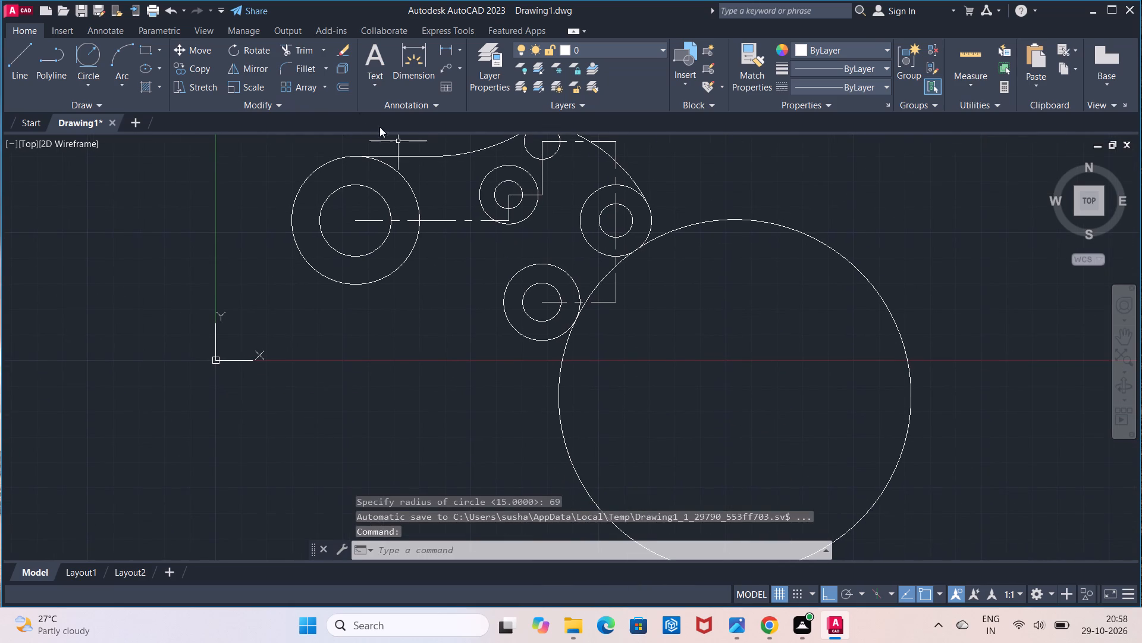
click(308, 56)
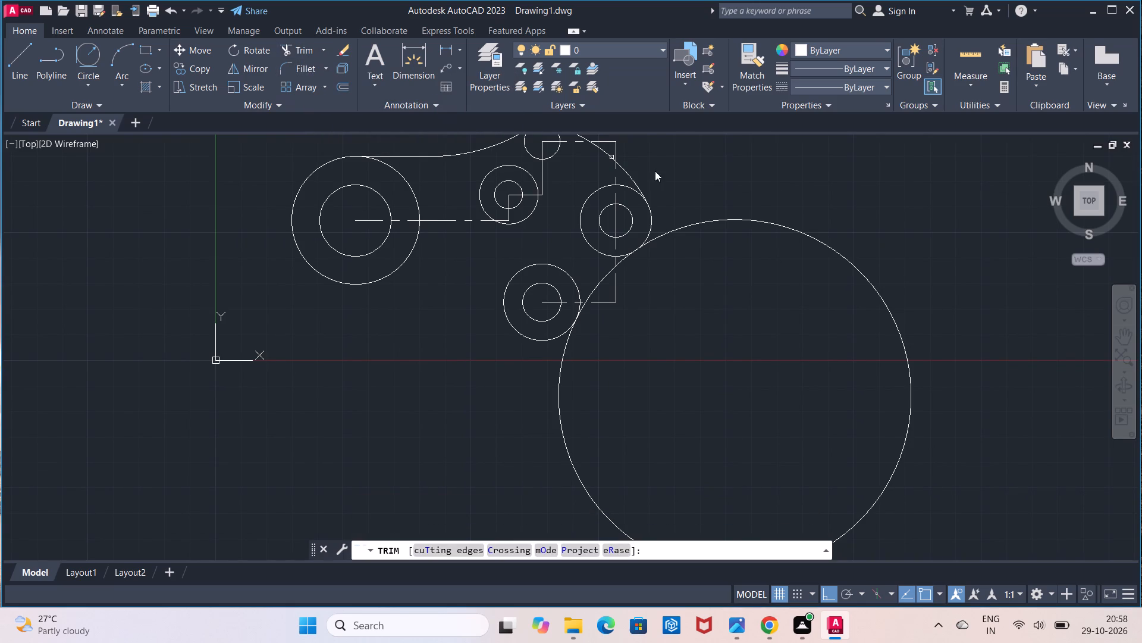
click(755, 221)
key(Escape)
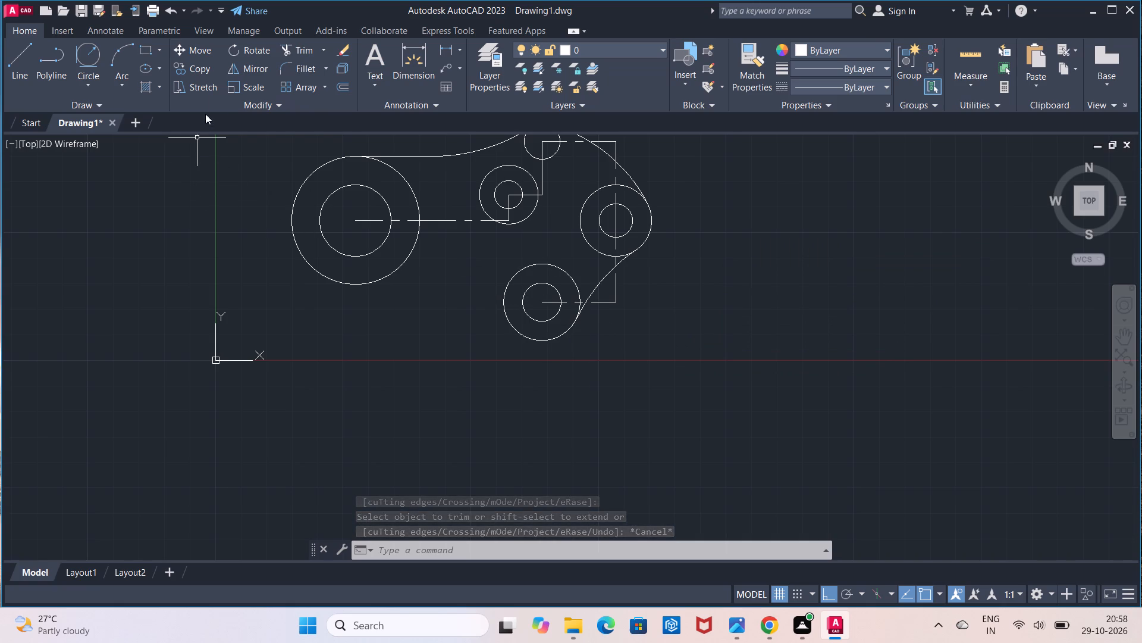
Draw a Tan, Tan, Radius circle of radius 33 tangent to the middle pair's outer circle and the left side of the radius 15 circle.
click(94, 64)
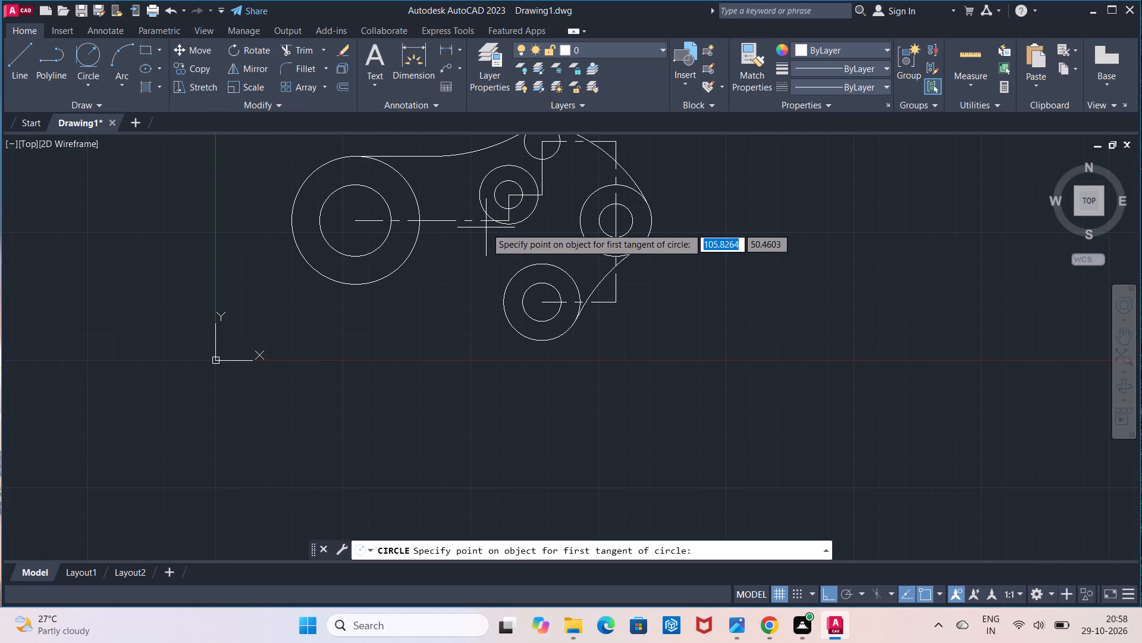
click(481, 210)
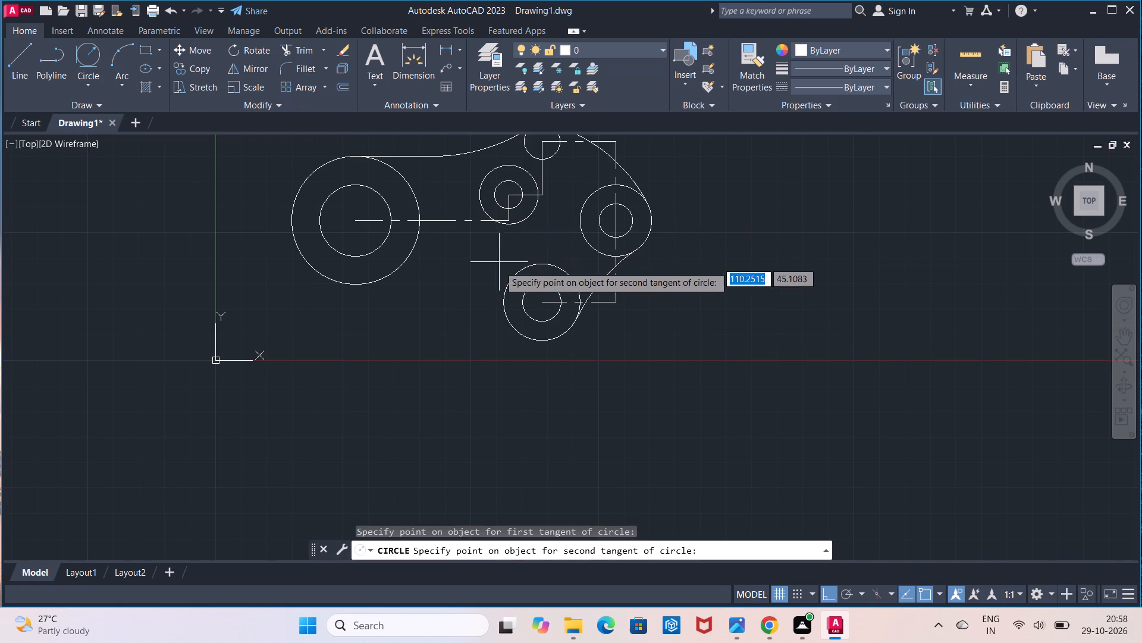
click(504, 295)
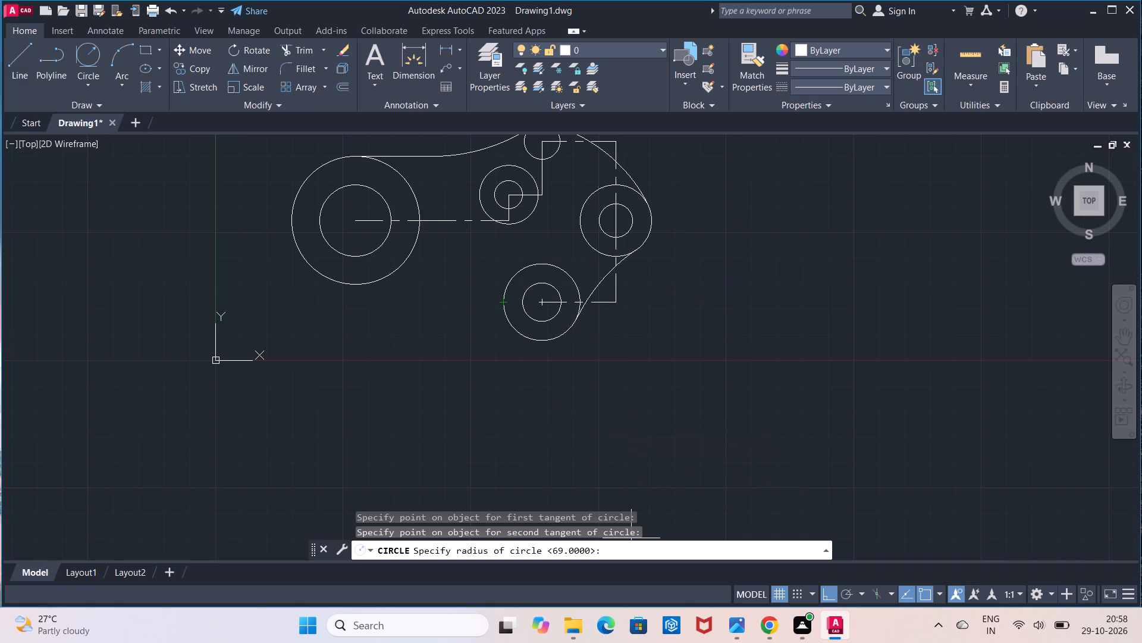
click(636, 554)
text(33)
key(Return)
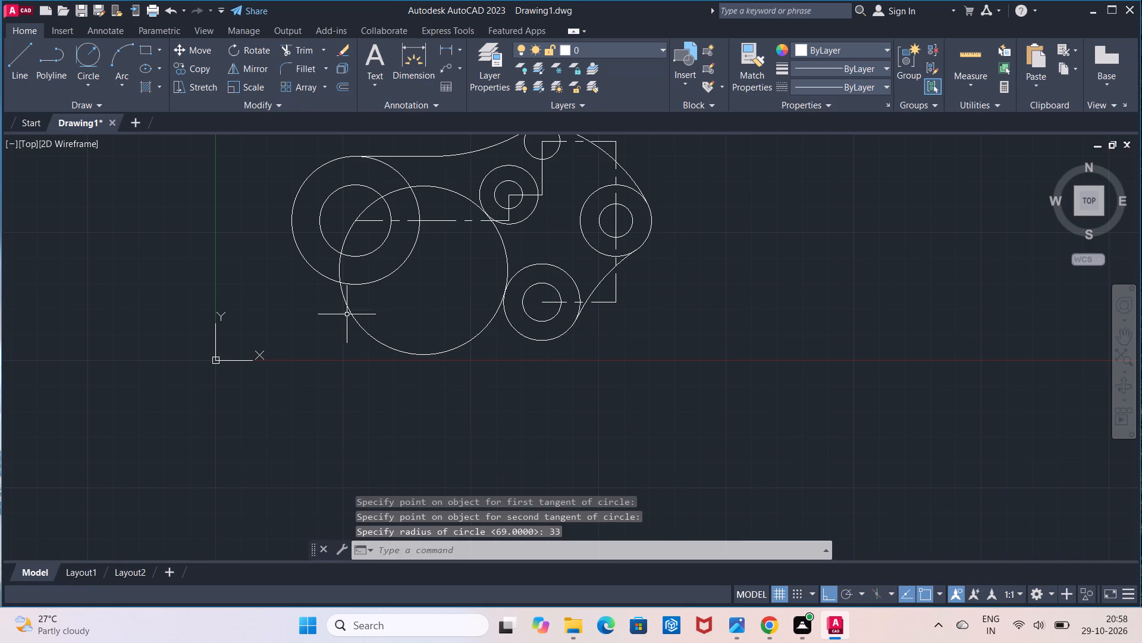
Trim the radius 33 circle down to the arc joining the middle pair's outer circle and the radius 15 circle.
click(305, 54)
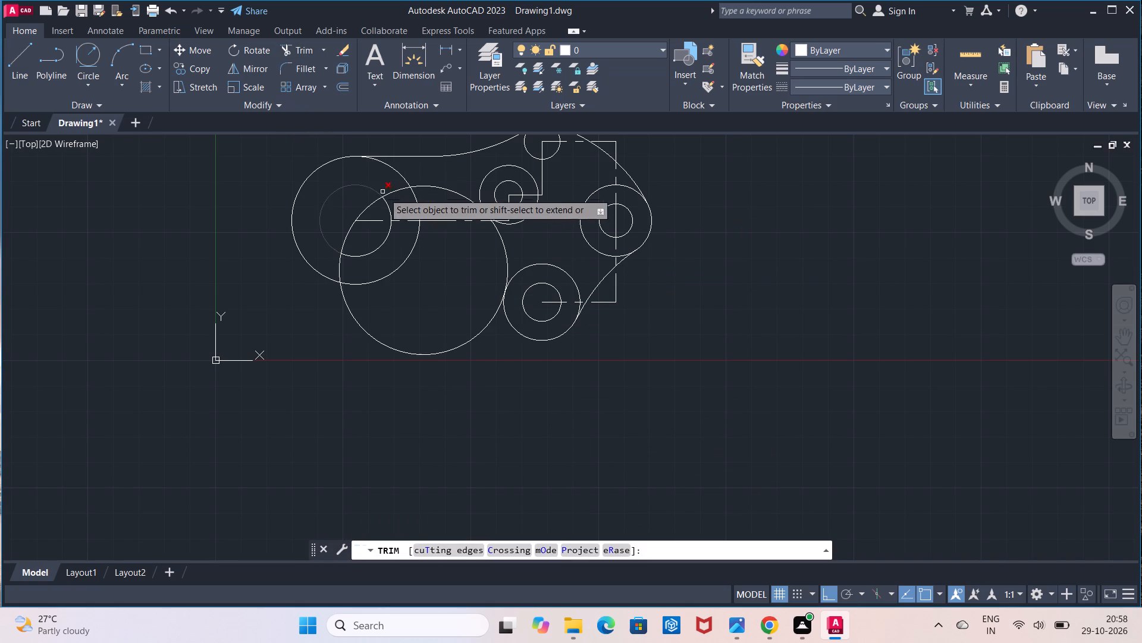
click(423, 186)
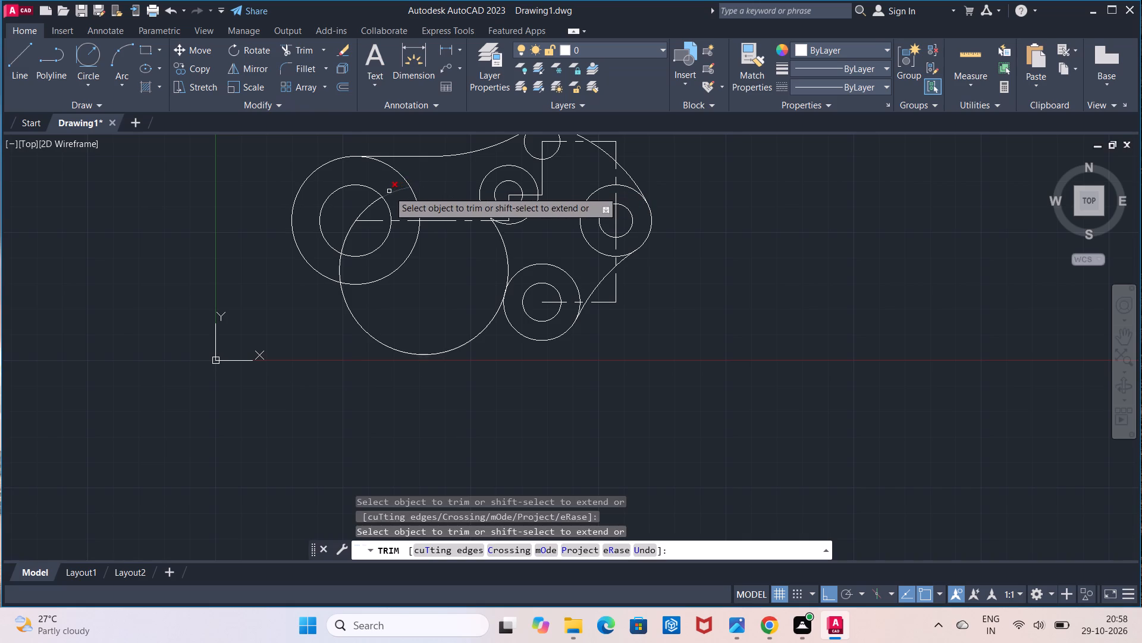
click(389, 191)
click(367, 204)
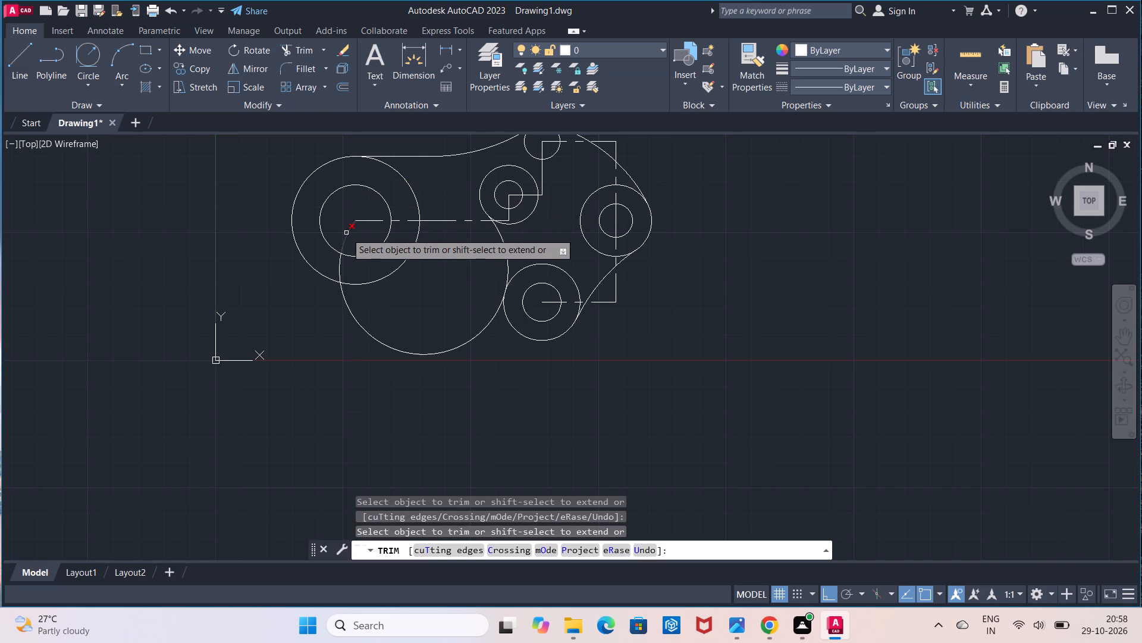
click(346, 233)
click(341, 268)
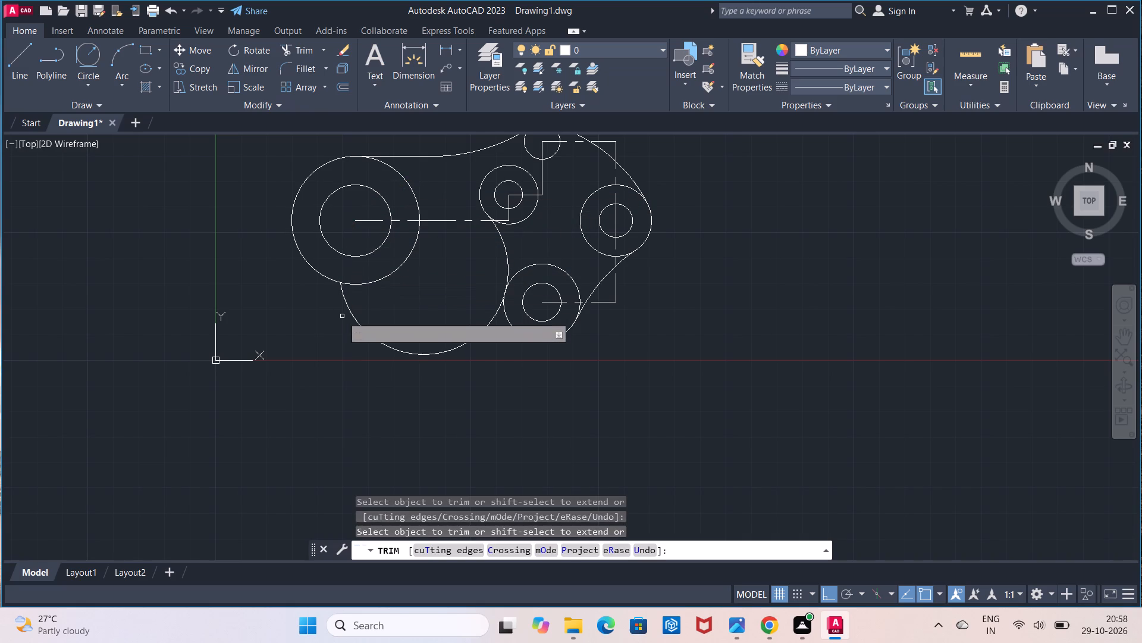
click(356, 320)
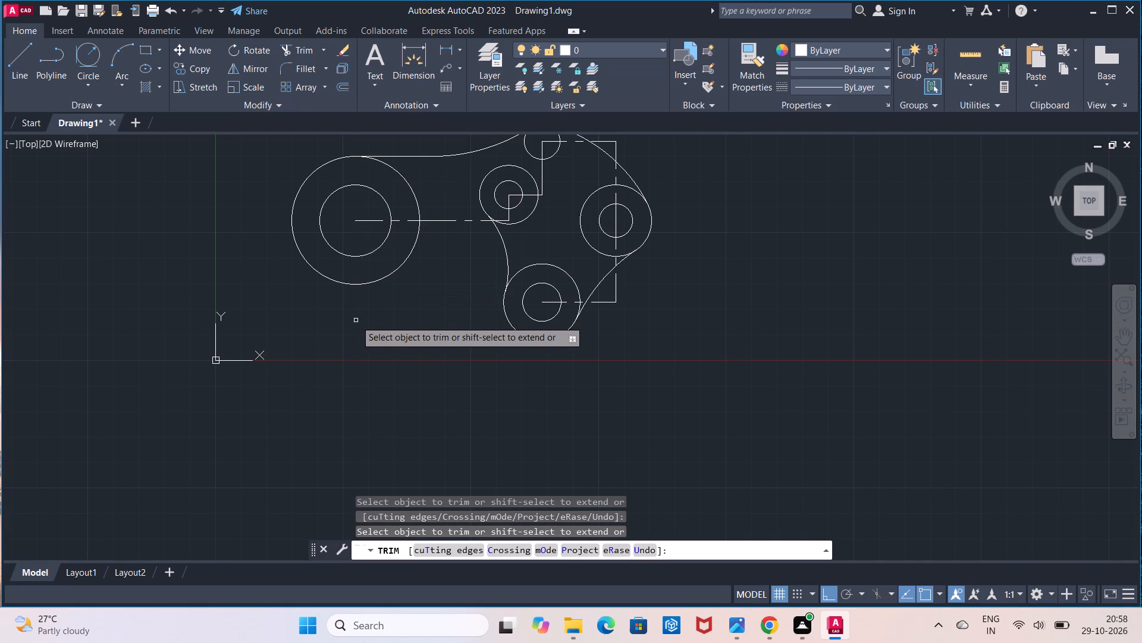
key(Escape)
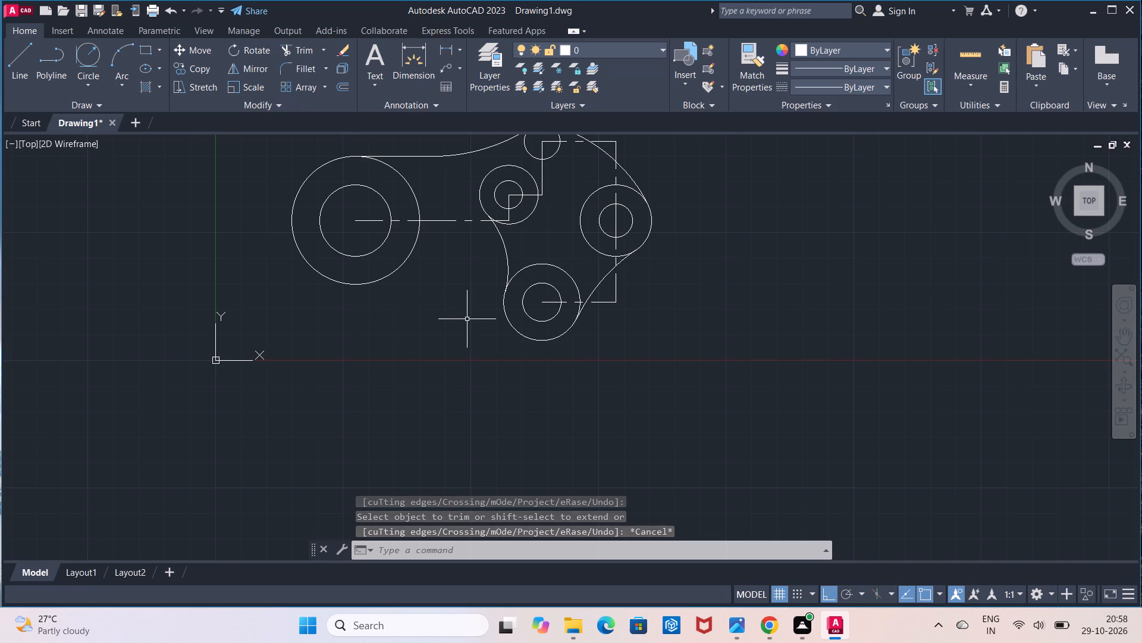
middle_drag(519, 271, 467, 324)
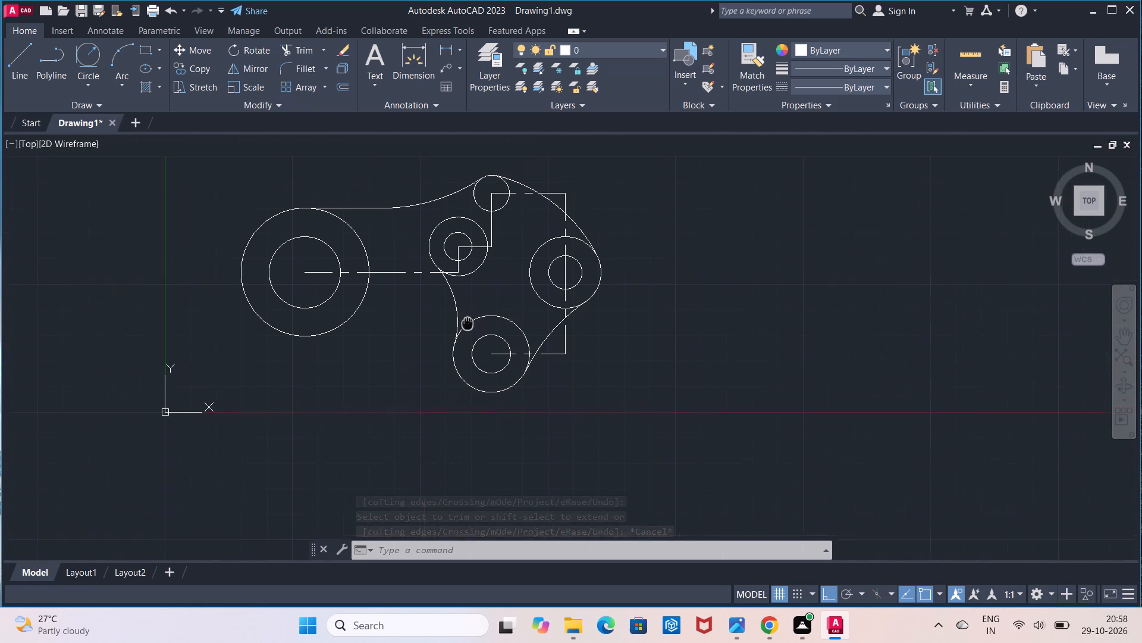
Draw a Tan, Tan, Radius circle of radius 33 tangent to the right sides of the middle pair's outer circle and the radius 15 circle.
middle_drag(467, 324, 462, 327)
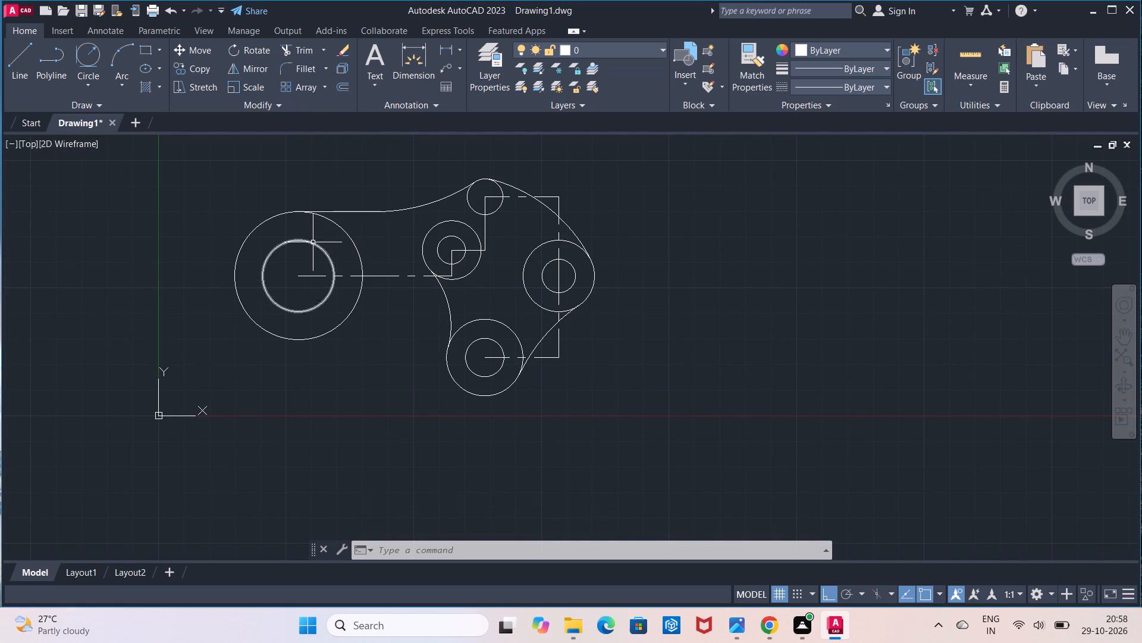
click(94, 64)
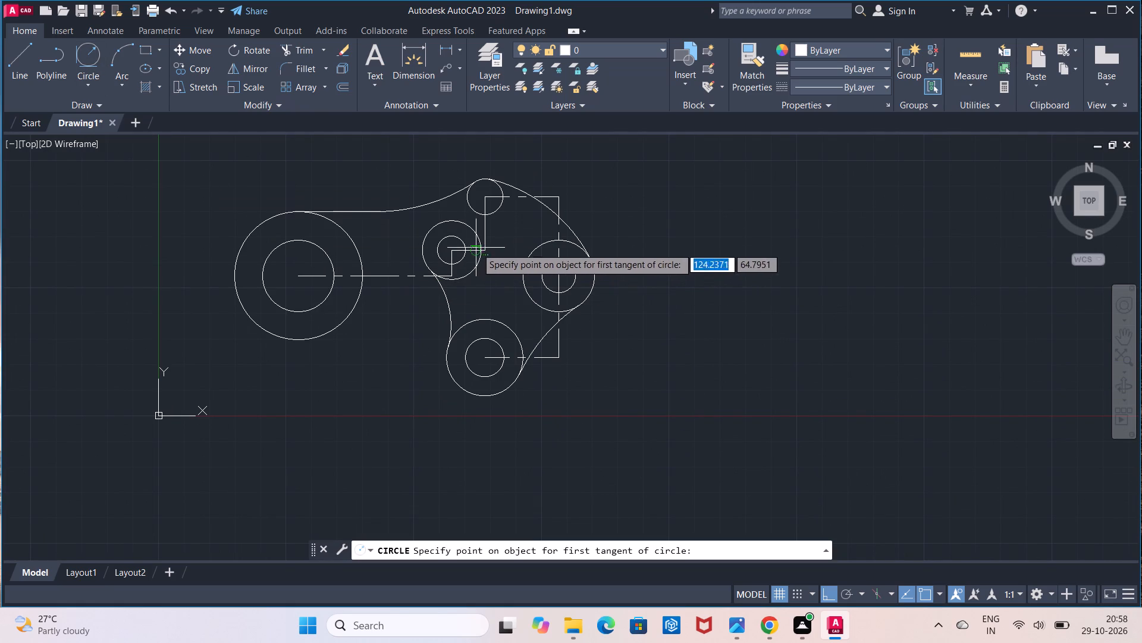
click(479, 242)
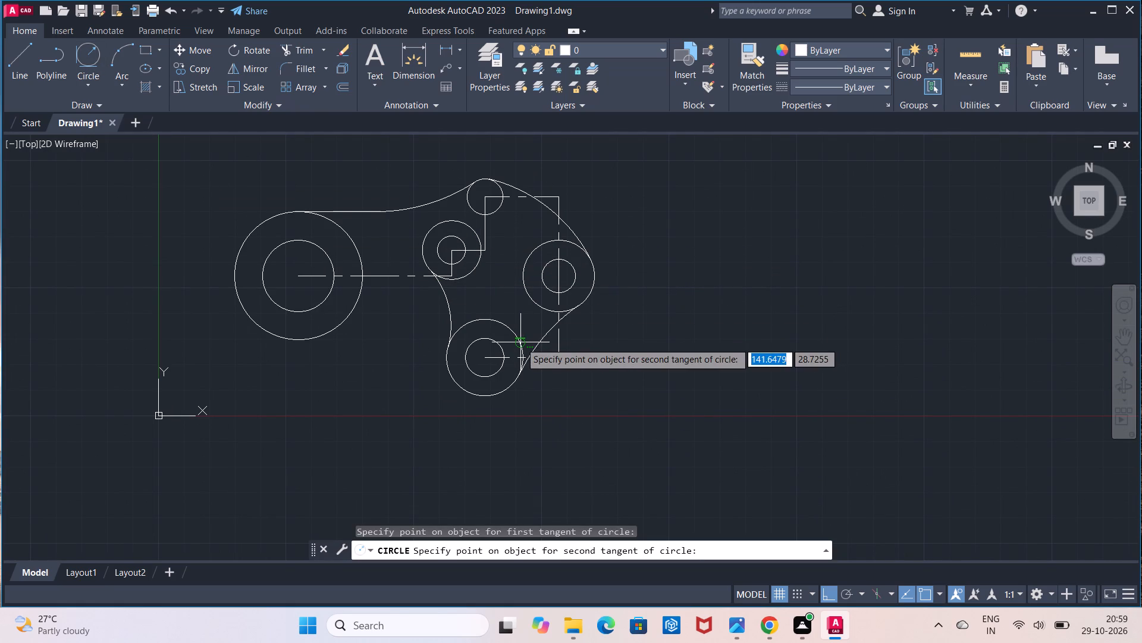
click(520, 342)
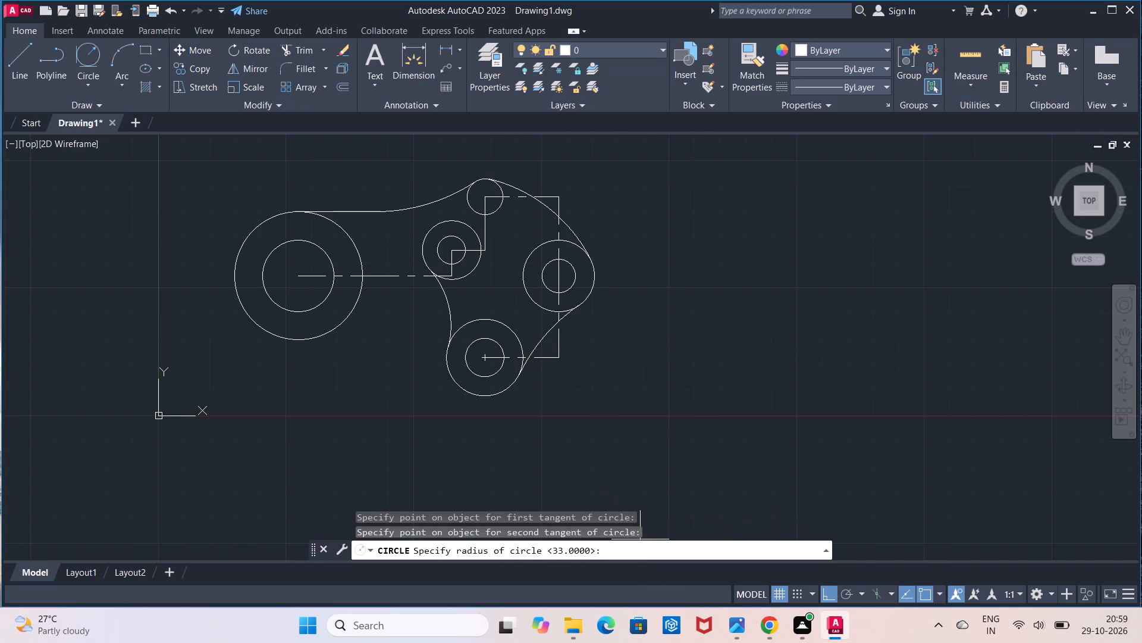
click(641, 545)
text(33)
key(Return)
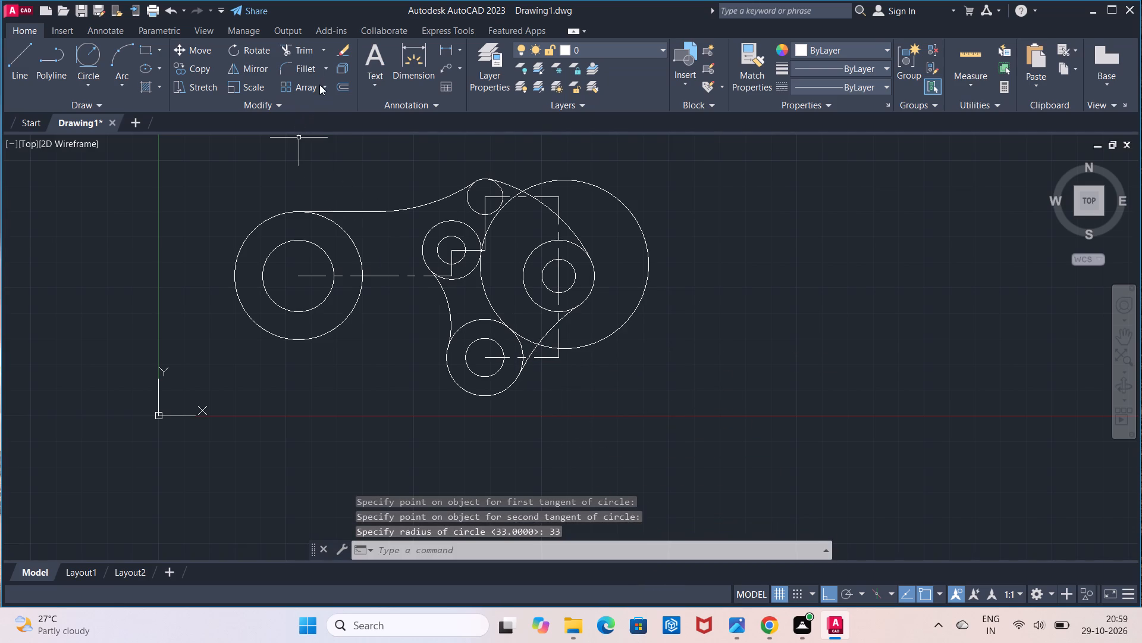
Trim the new radius 33 circle down to the arc joining the right sides of the middle pair's outer circle and the radius 15 circle.
click(300, 50)
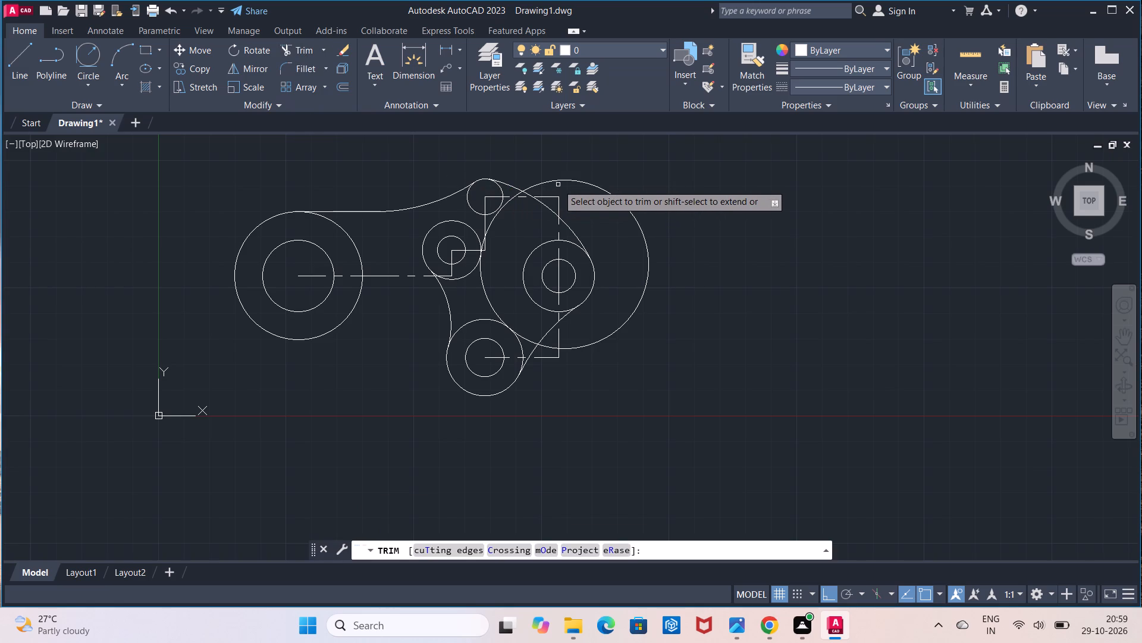
click(560, 182)
scroll(560, 182, up, 2)
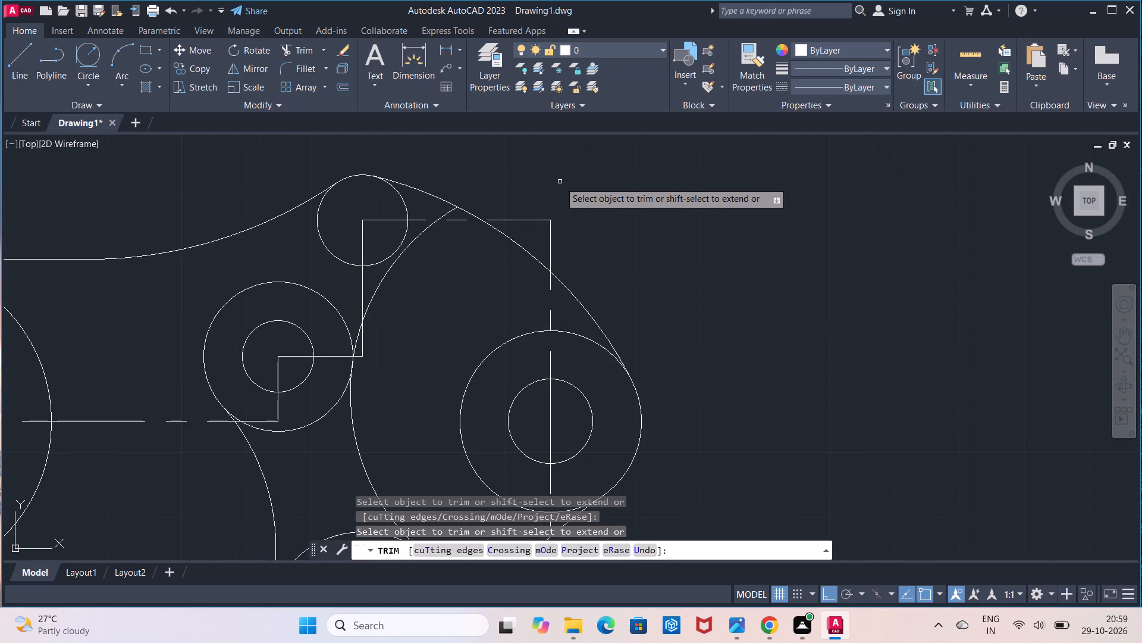
click(450, 214)
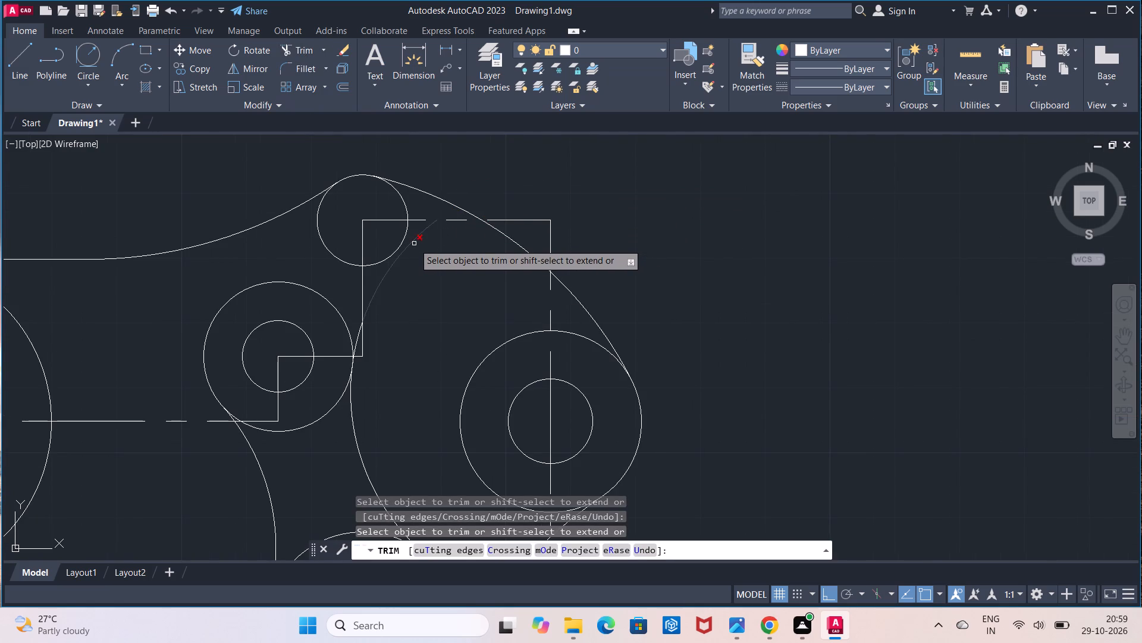
click(413, 243)
click(358, 333)
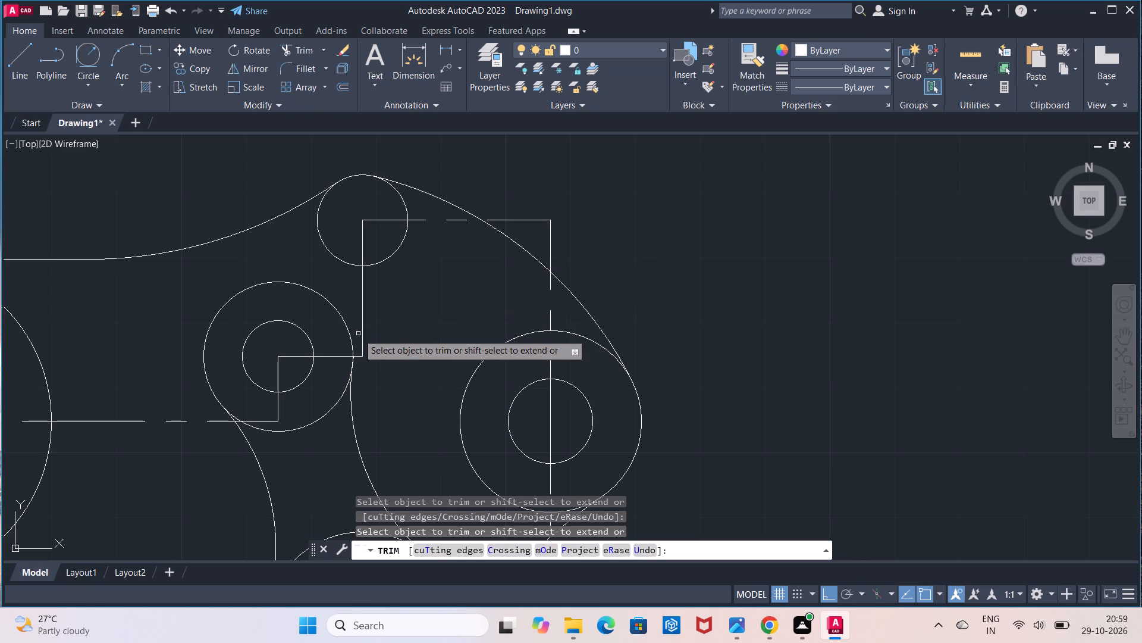
scroll(358, 333, down, 2)
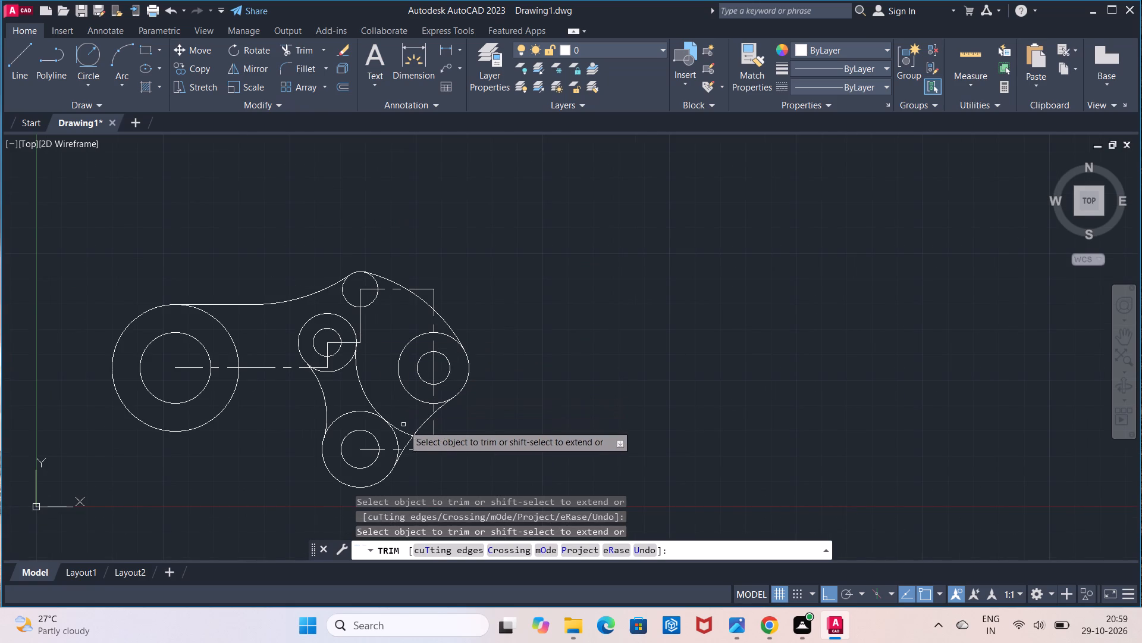
click(404, 431)
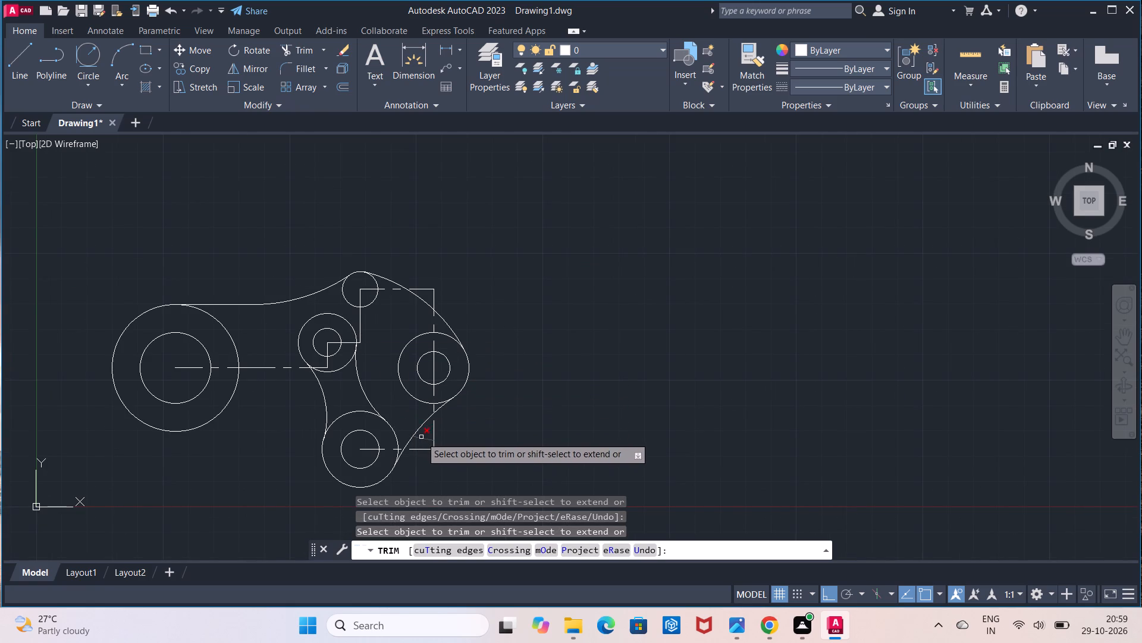
click(421, 438)
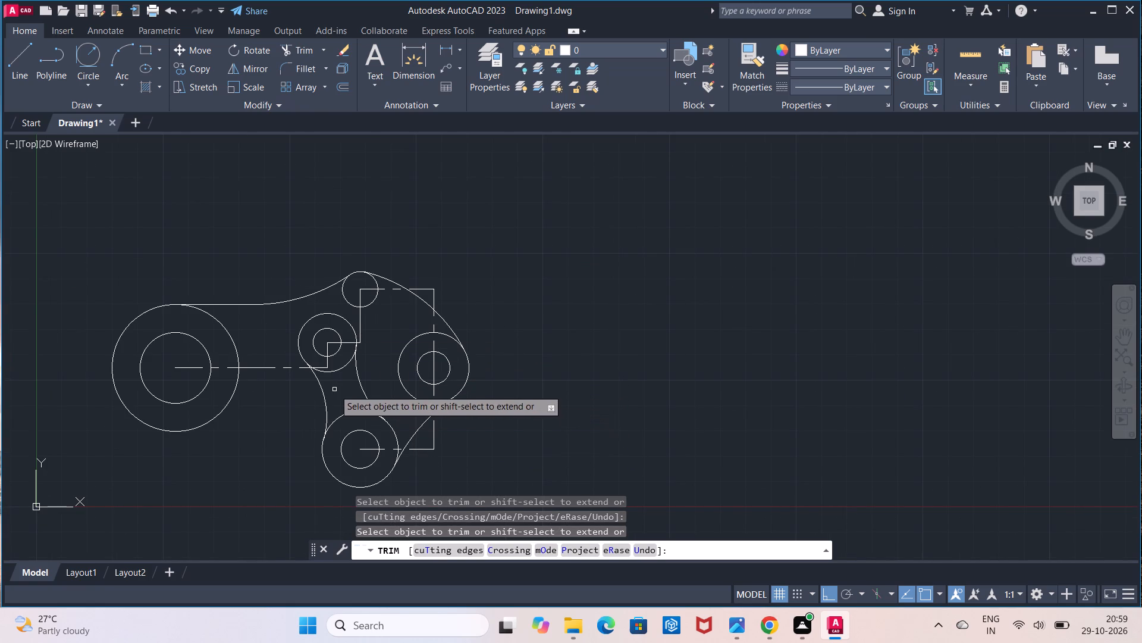
Trim the inner portions of the radius 15 circle and the middle pair's outer circle between the two radius 33 arcs.
click(342, 413)
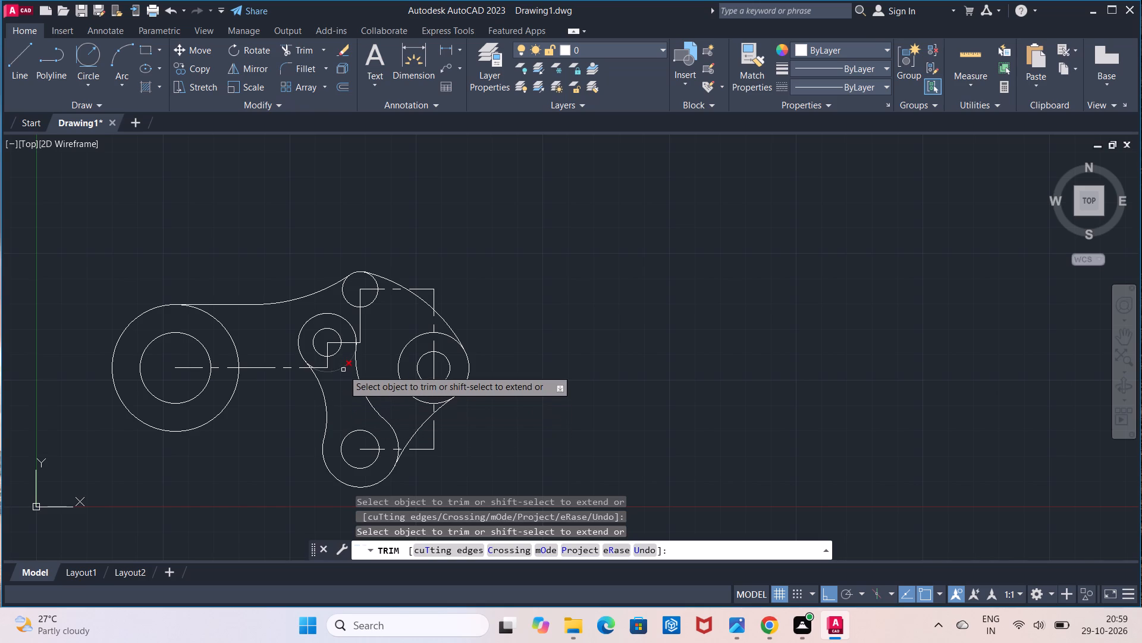
click(343, 370)
scroll(343, 370, up, 3)
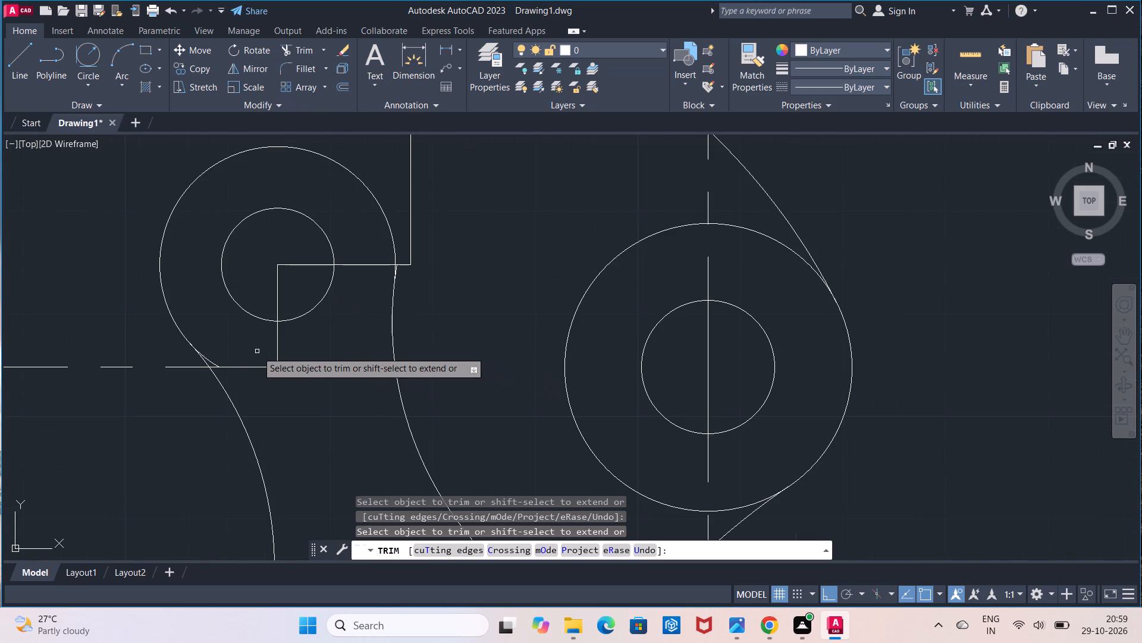
click(212, 360)
scroll(212, 360, down, 2)
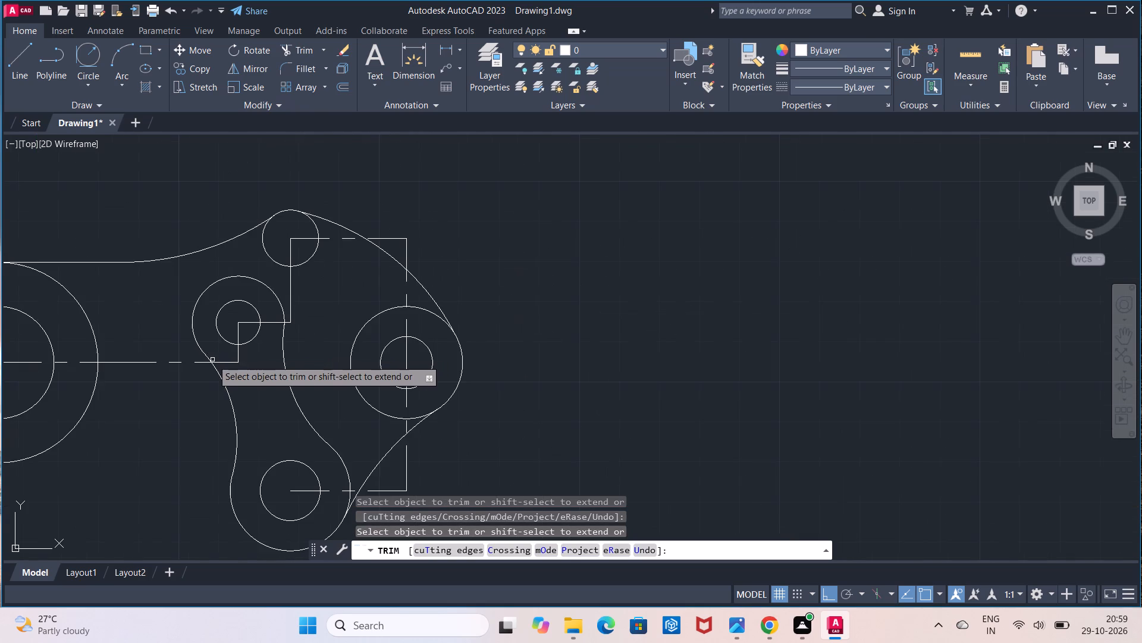
scroll(221, 355, down, 1)
key(Escape)
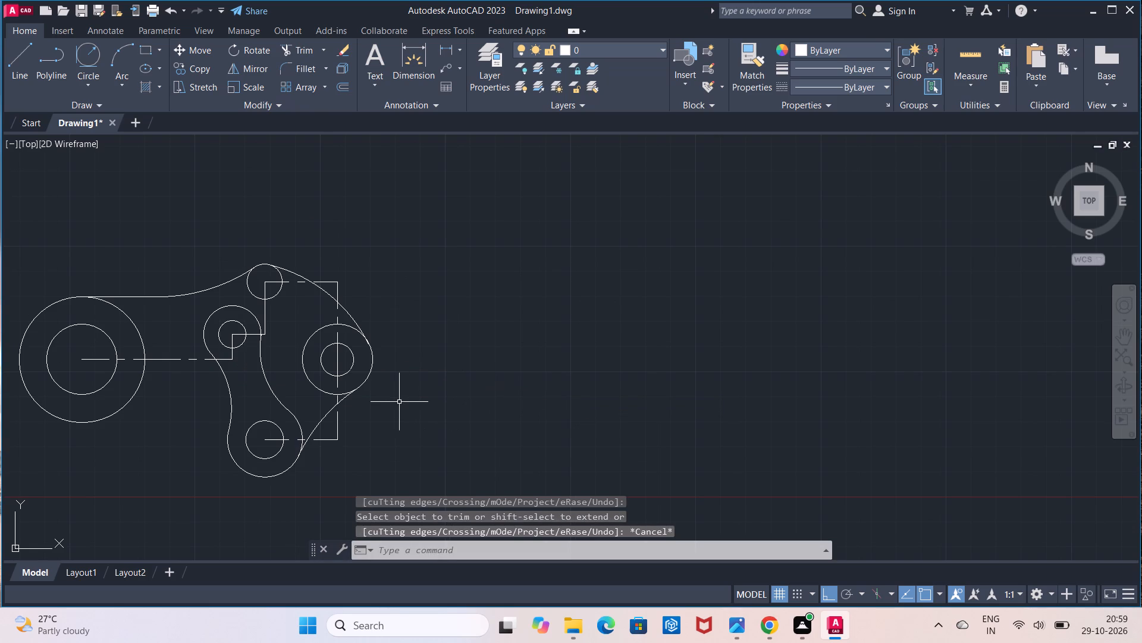
Draw a line tangent to the bottoms of the large outer circle and the radius 15 circle.
middle_drag(399, 402, 682, 326)
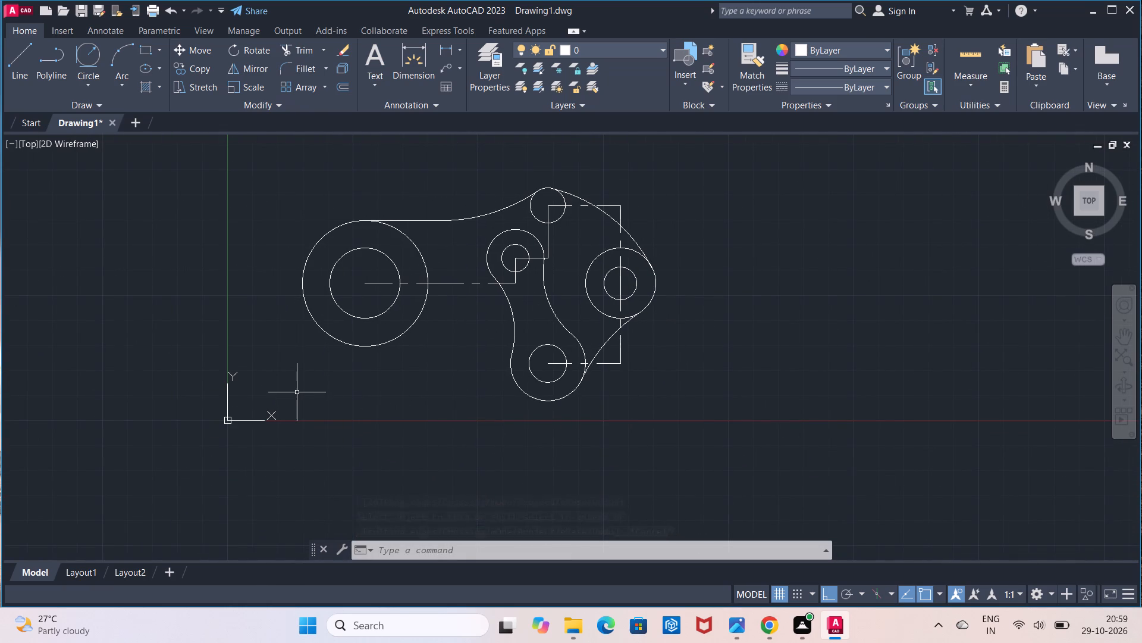
key(l)
key(Return)
text(tan)
key(Return)
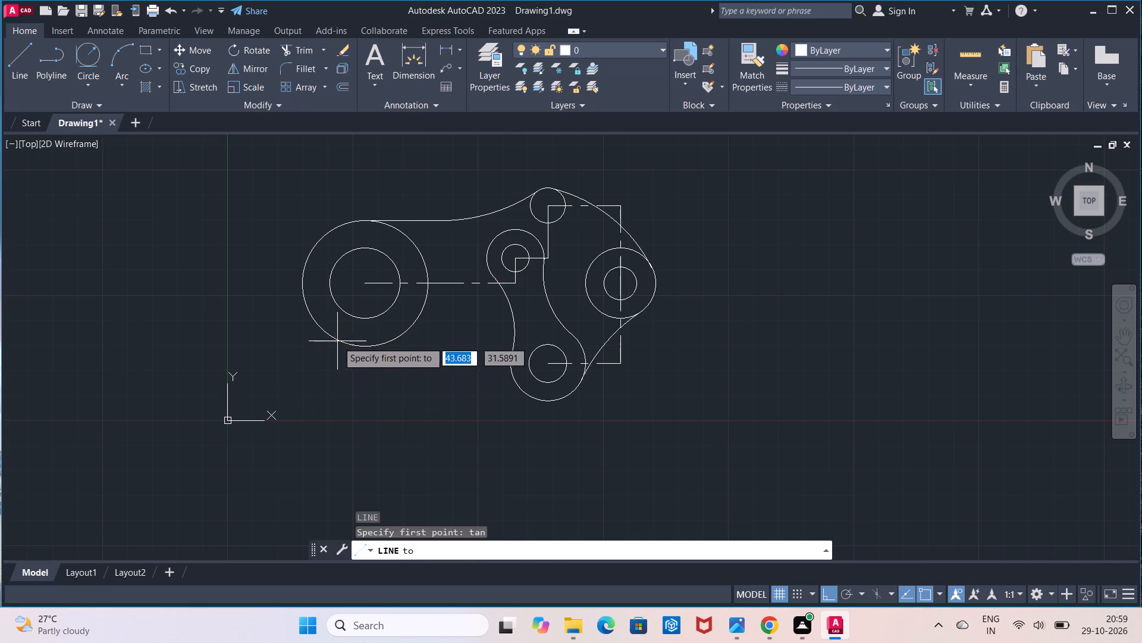
click(339, 341)
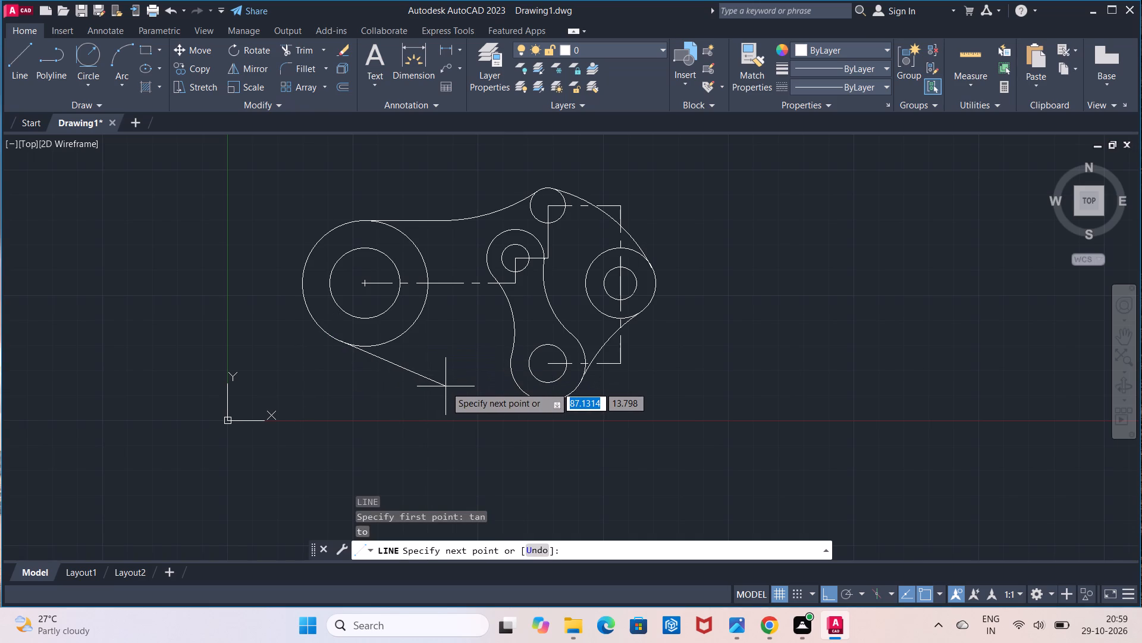
key(t)
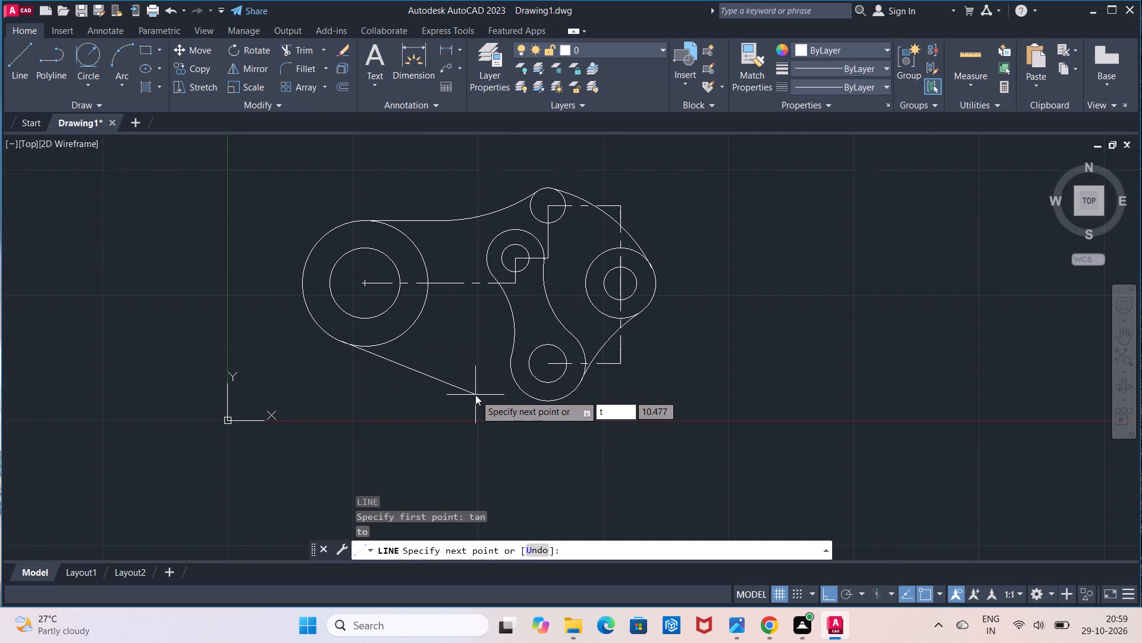
text(an)
key(Return)
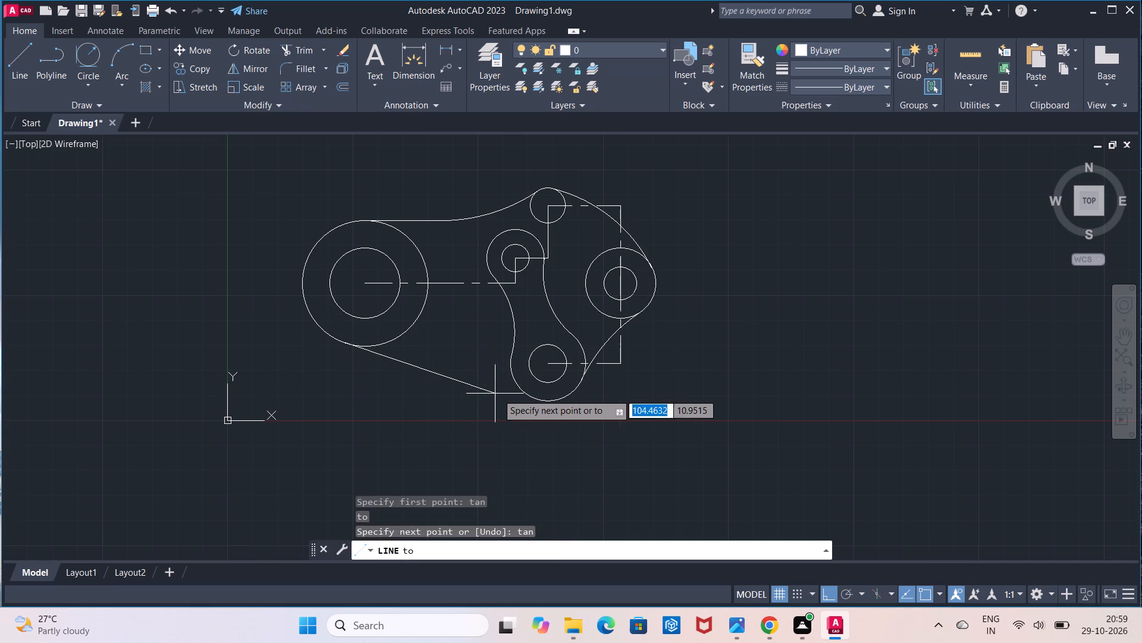
click(520, 391)
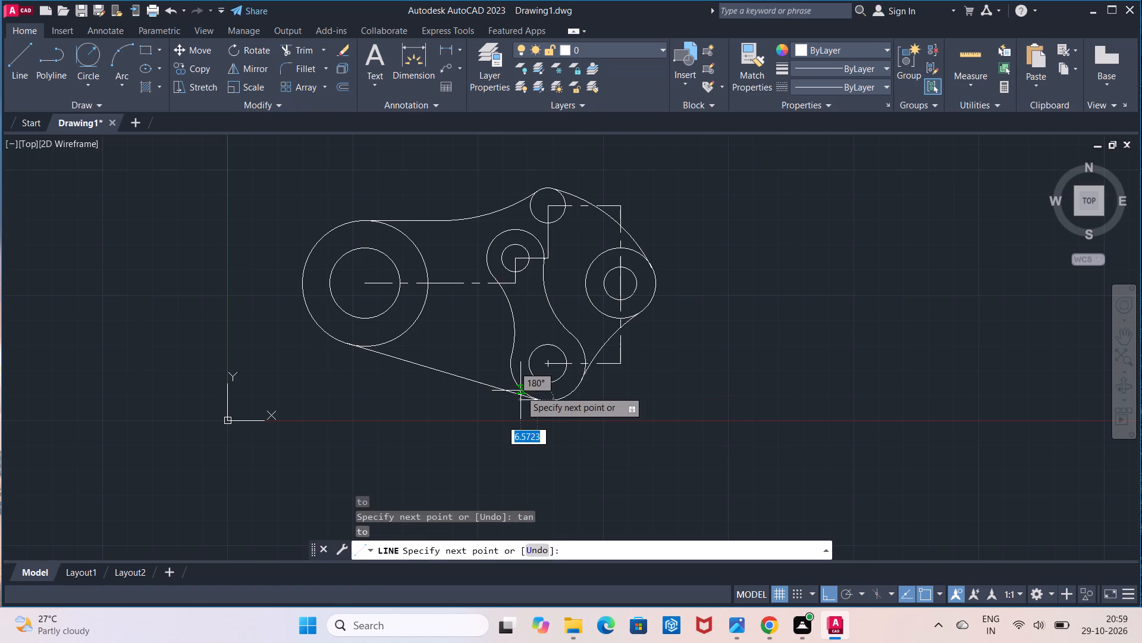
key(Escape)
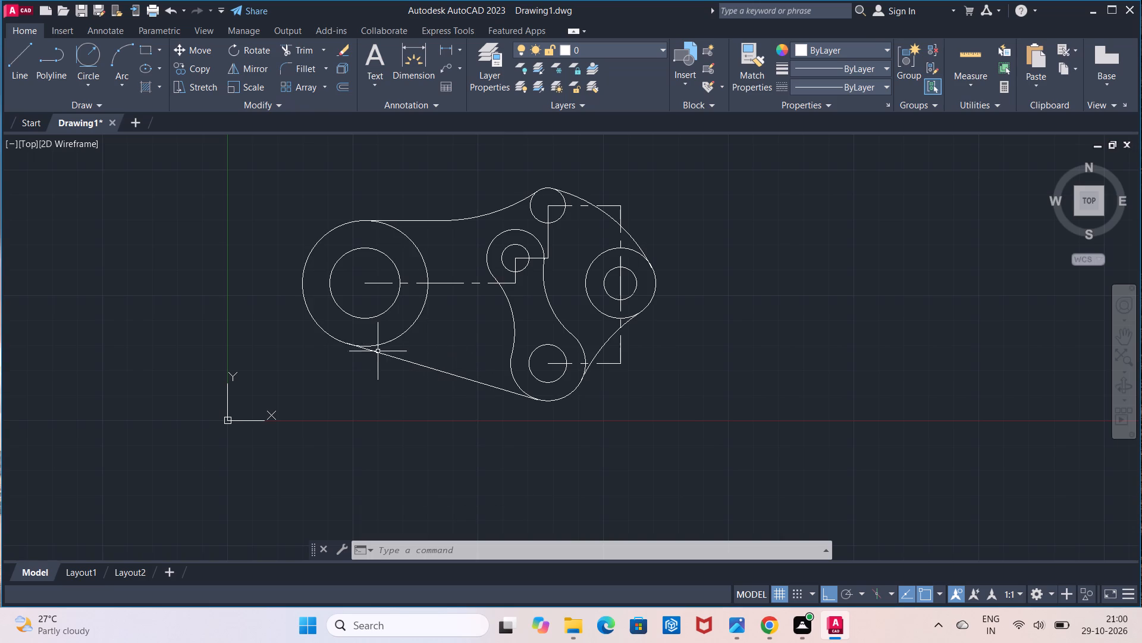
Turn Ortho off and move the whole part up and to the right, away from the origin.
scroll(385, 338, down, 2)
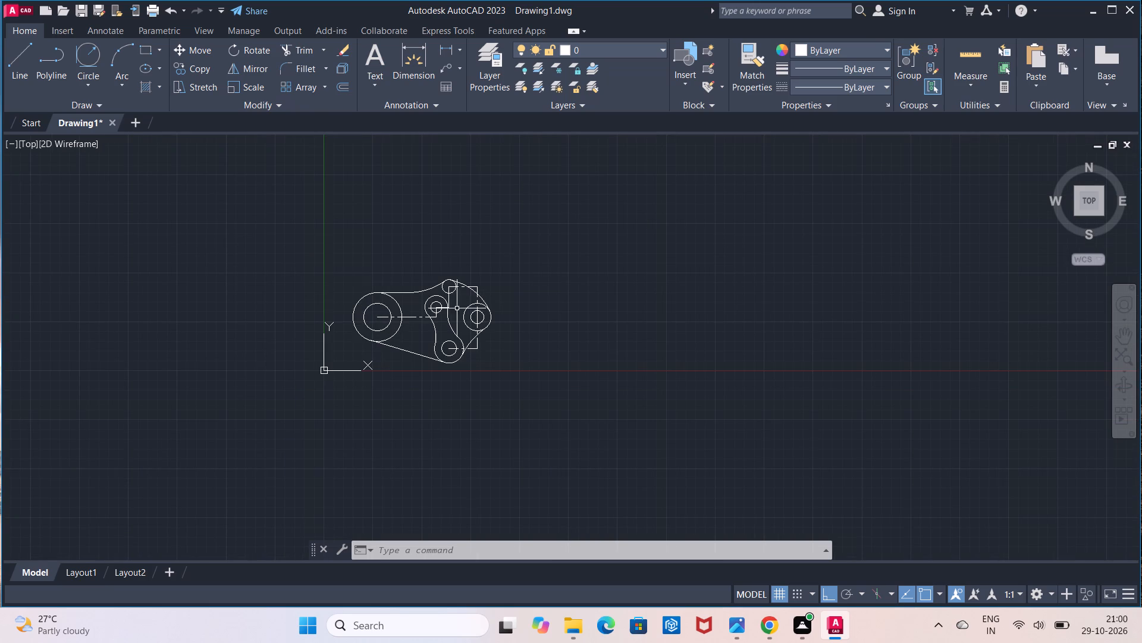
click(833, 589)
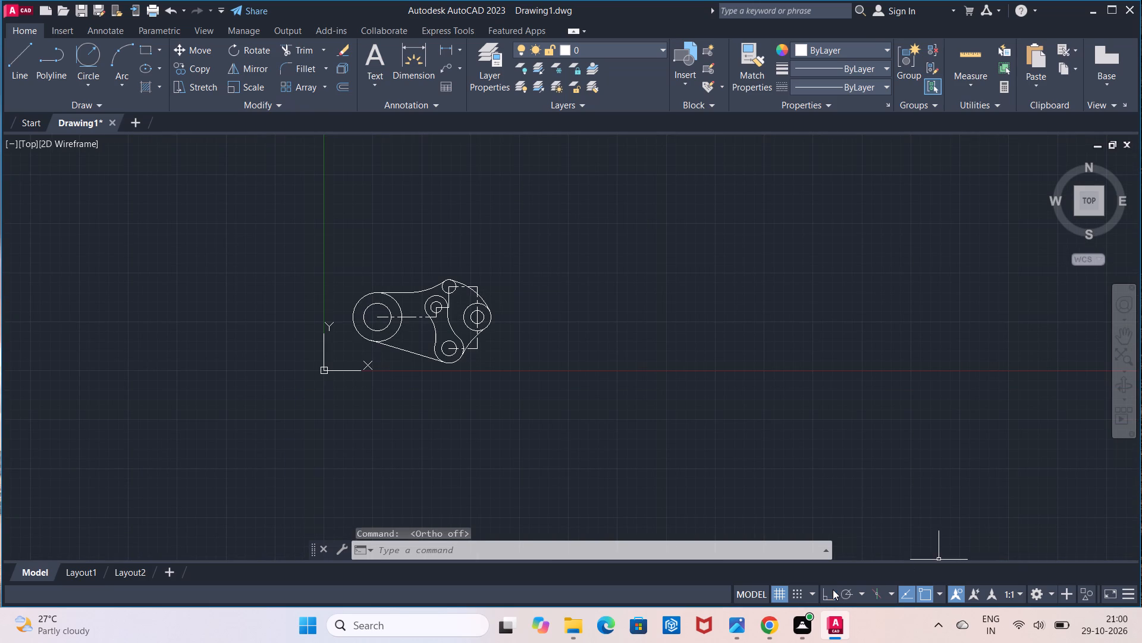
click(344, 257)
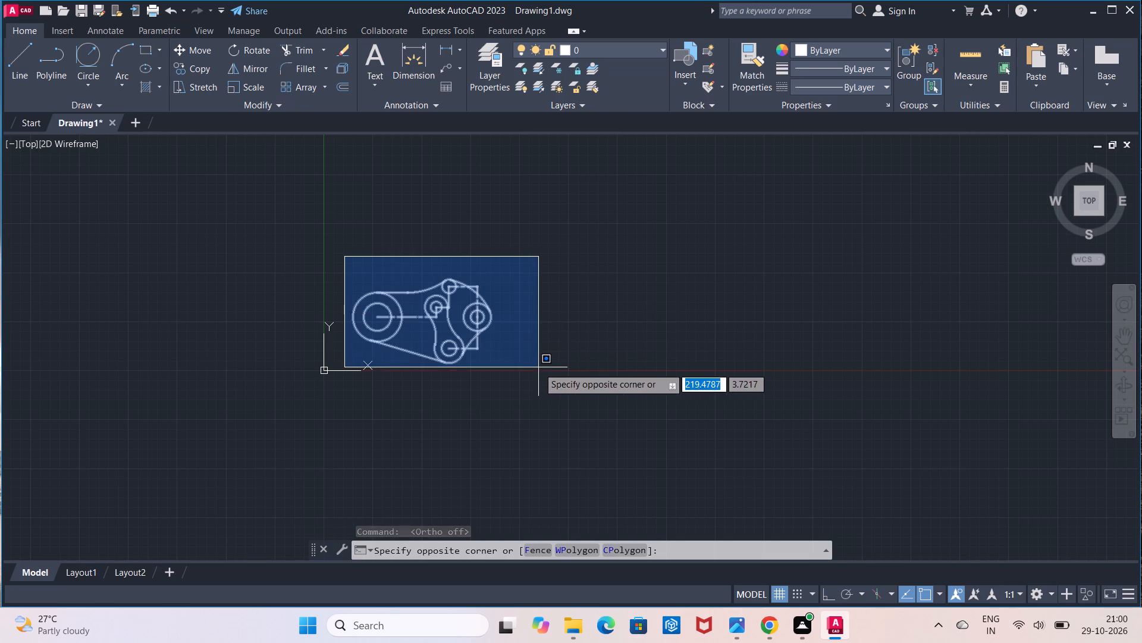
click(538, 367)
click(205, 57)
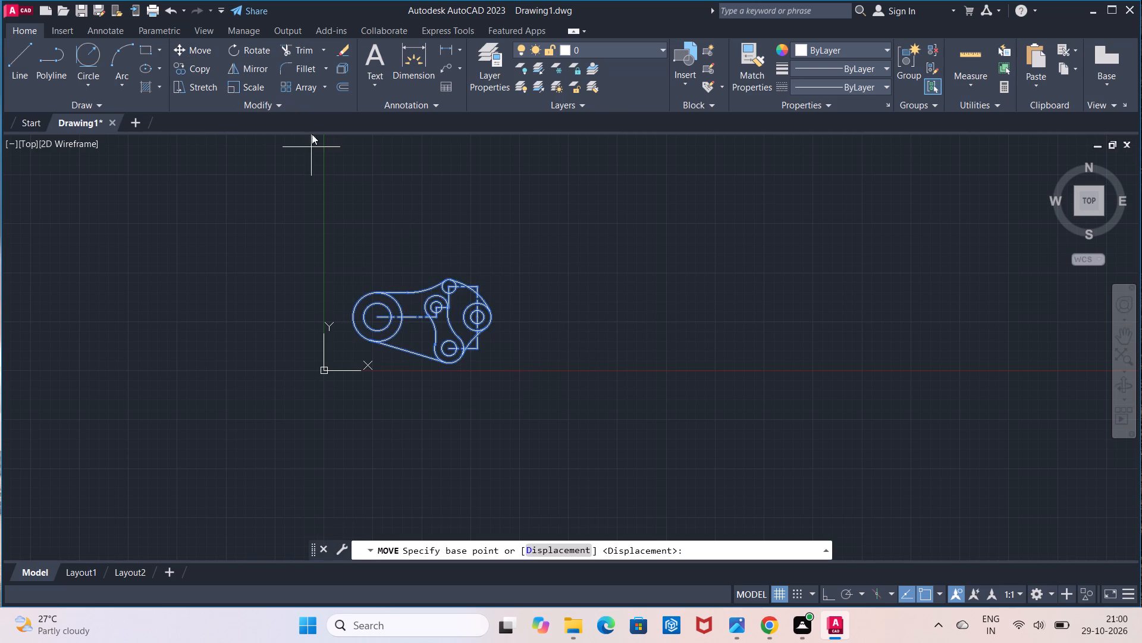
click(420, 323)
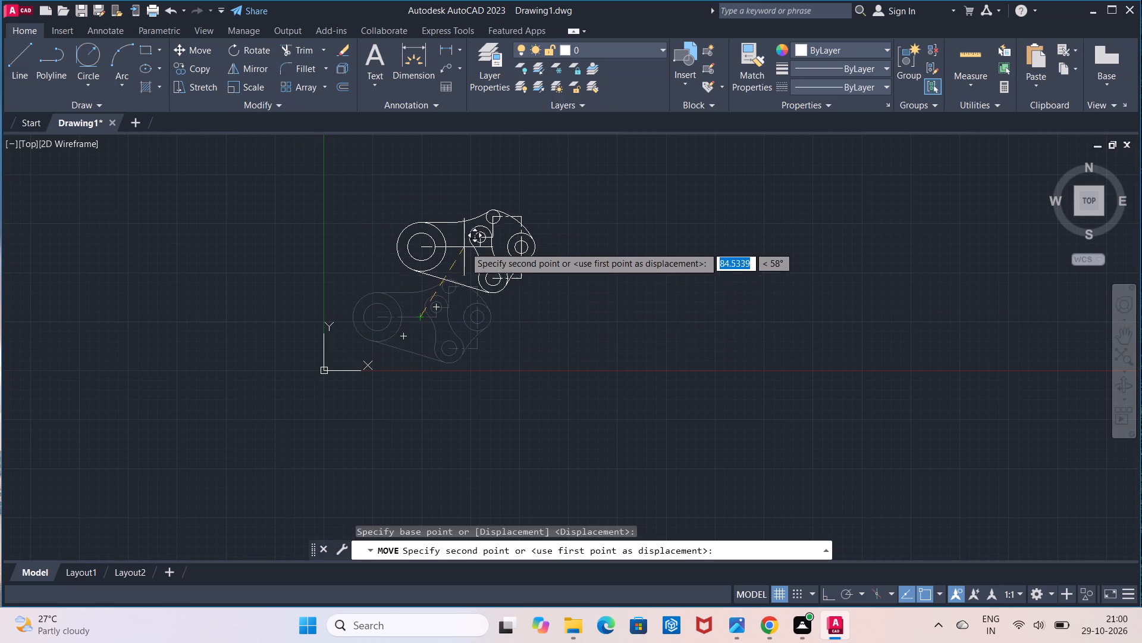
click(467, 244)
Select the whole part and run Join on its geometry.
scroll(467, 244, up, 2)
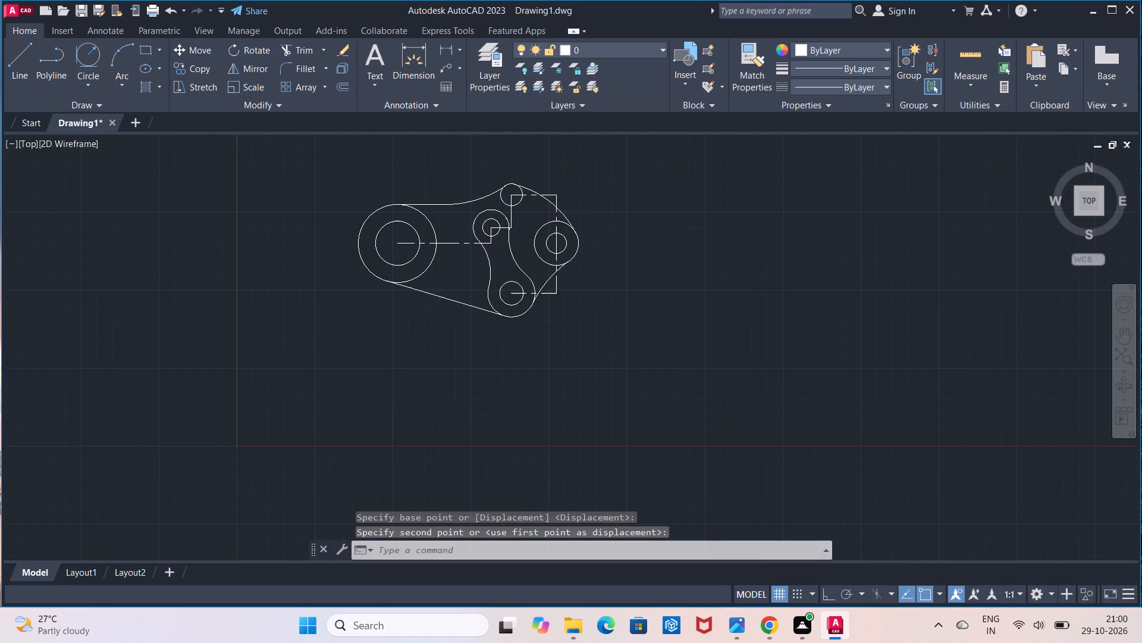
middle_drag(467, 244, 466, 296)
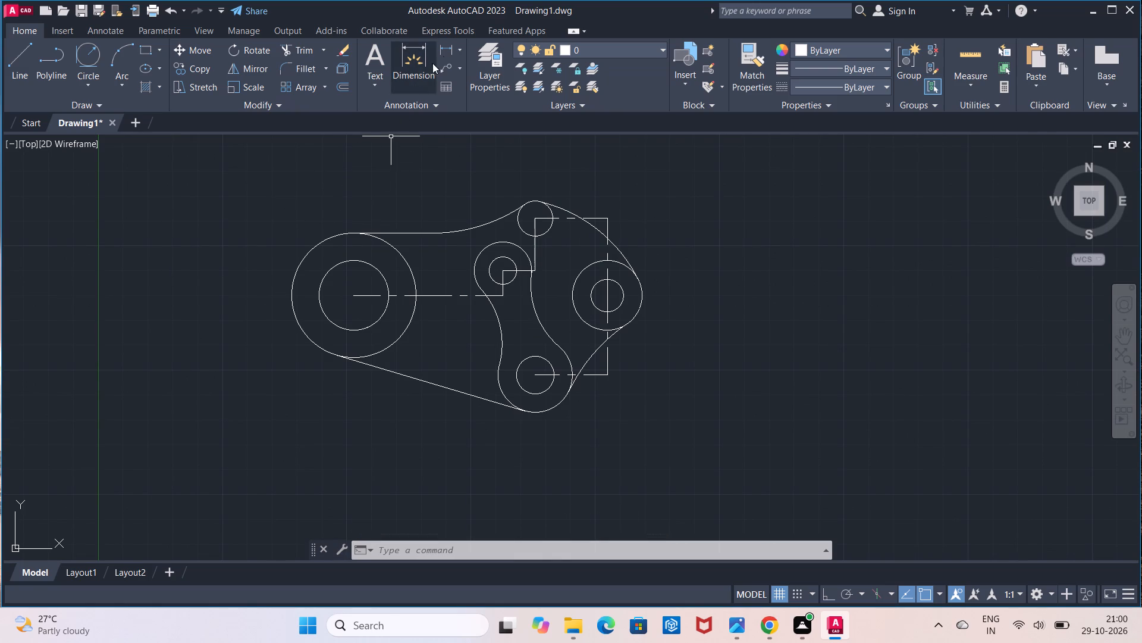
click(223, 164)
click(670, 436)
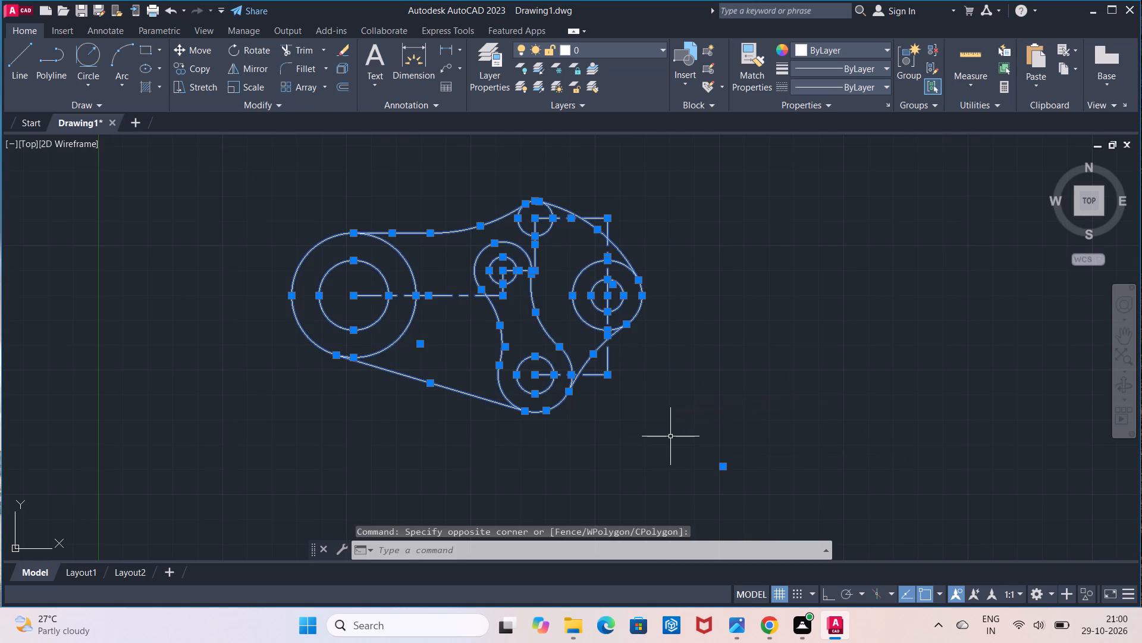
text(joi)
click(690, 465)
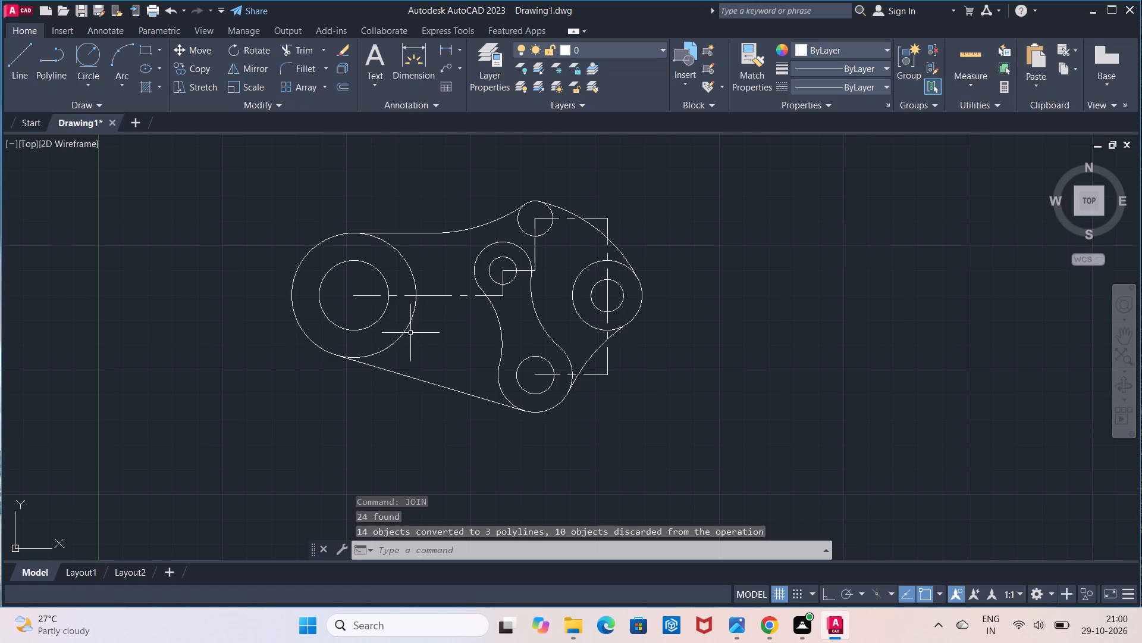
Add a vertical linear dimension from the middle circle pair's centre down to the large circles' horizontal centreline.
click(449, 51)
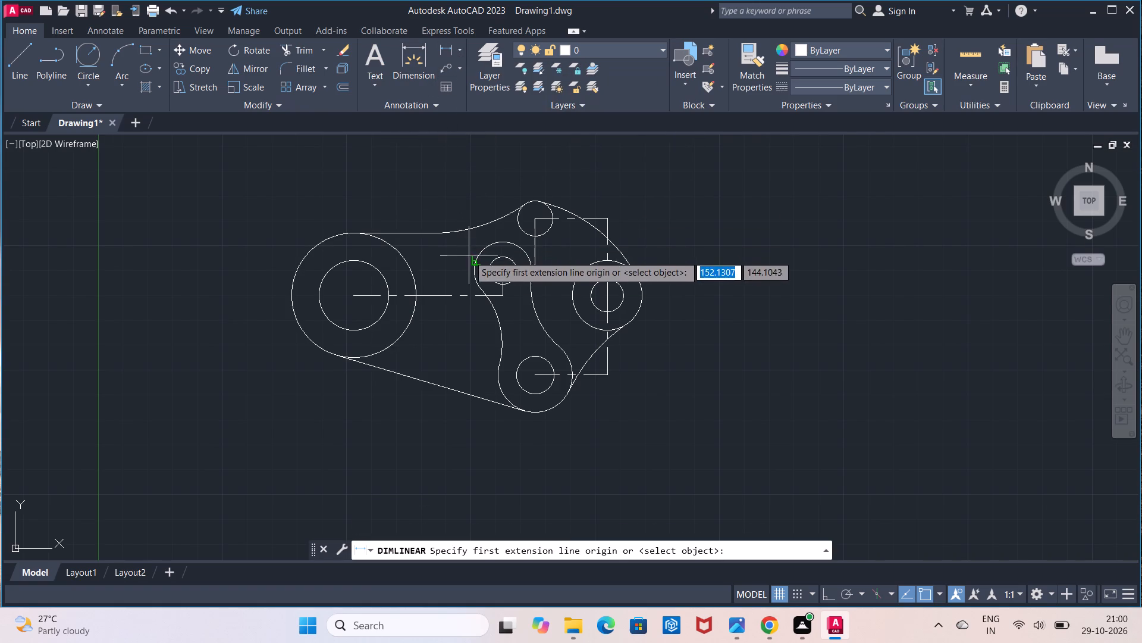
click(498, 269)
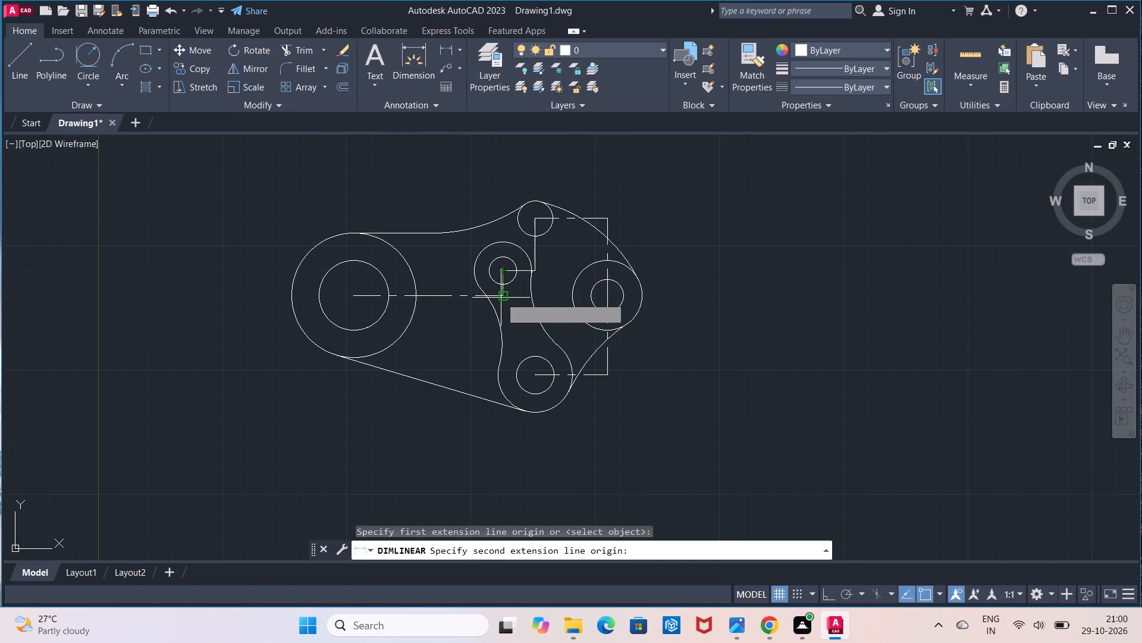
click(501, 298)
click(463, 294)
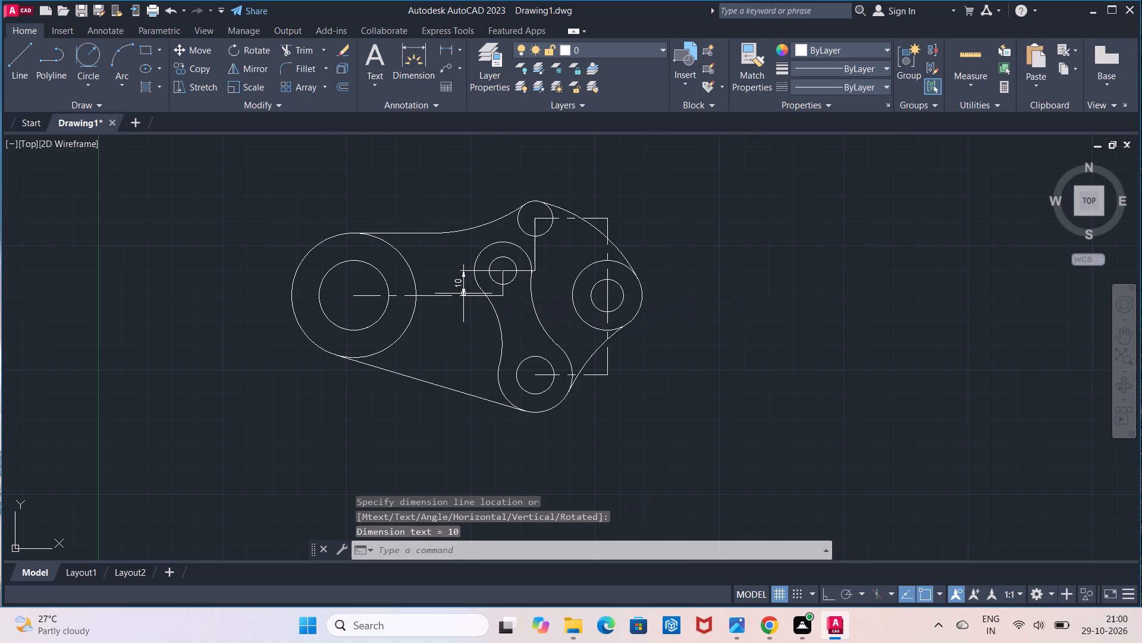
Add diameter dimensions to the middle pair's outer arc and inner circle, placing the text above the part's upper edge.
click(459, 49)
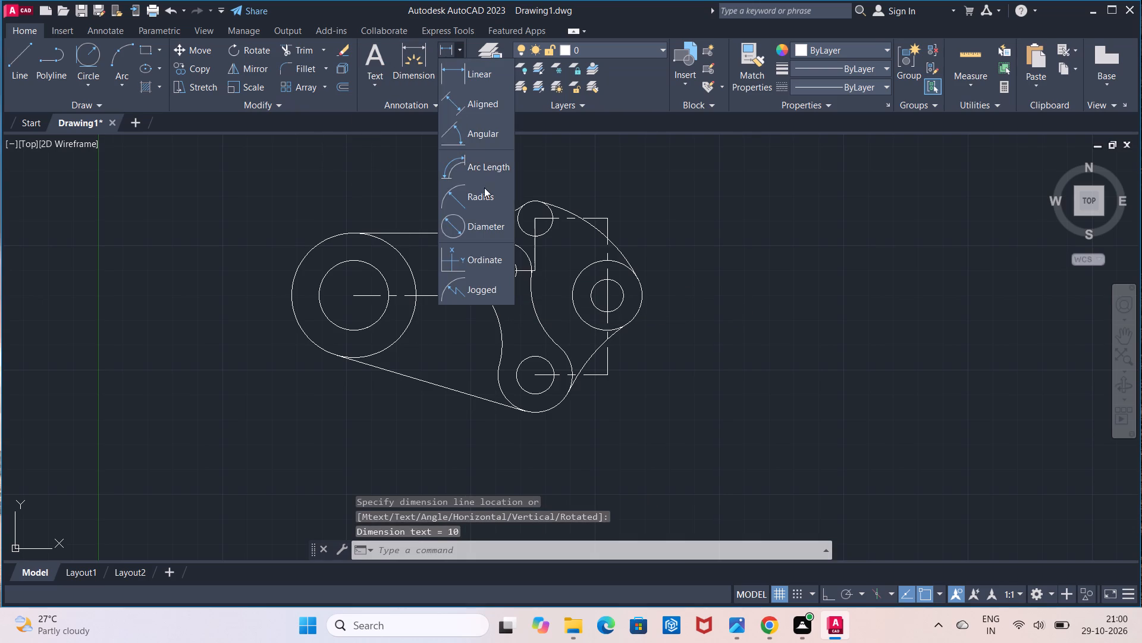
click(485, 228)
click(485, 249)
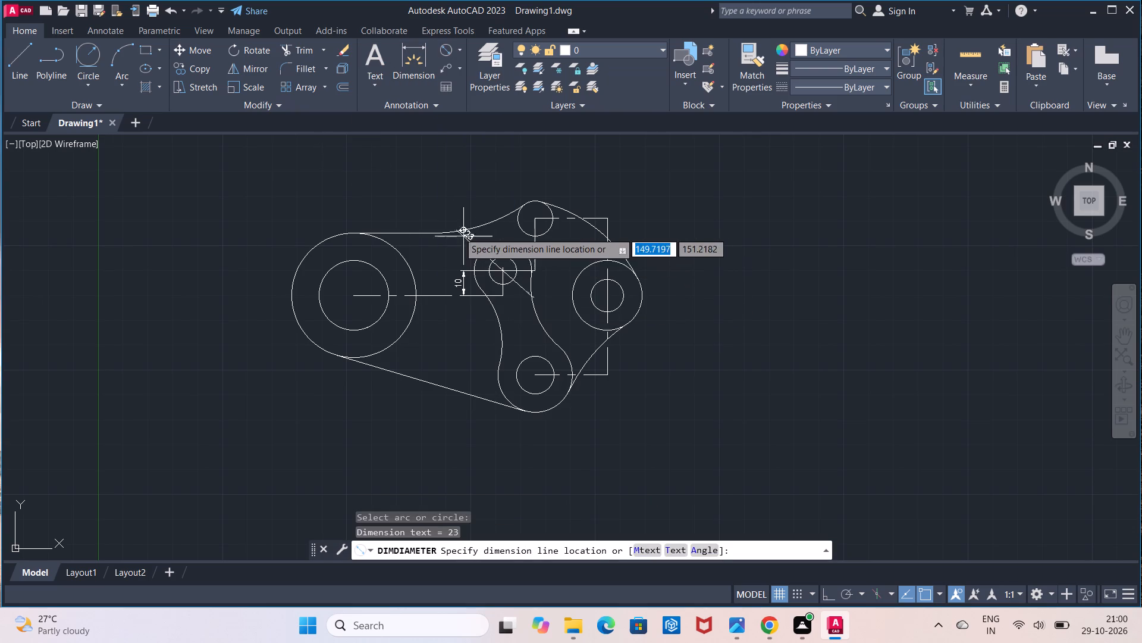
click(437, 211)
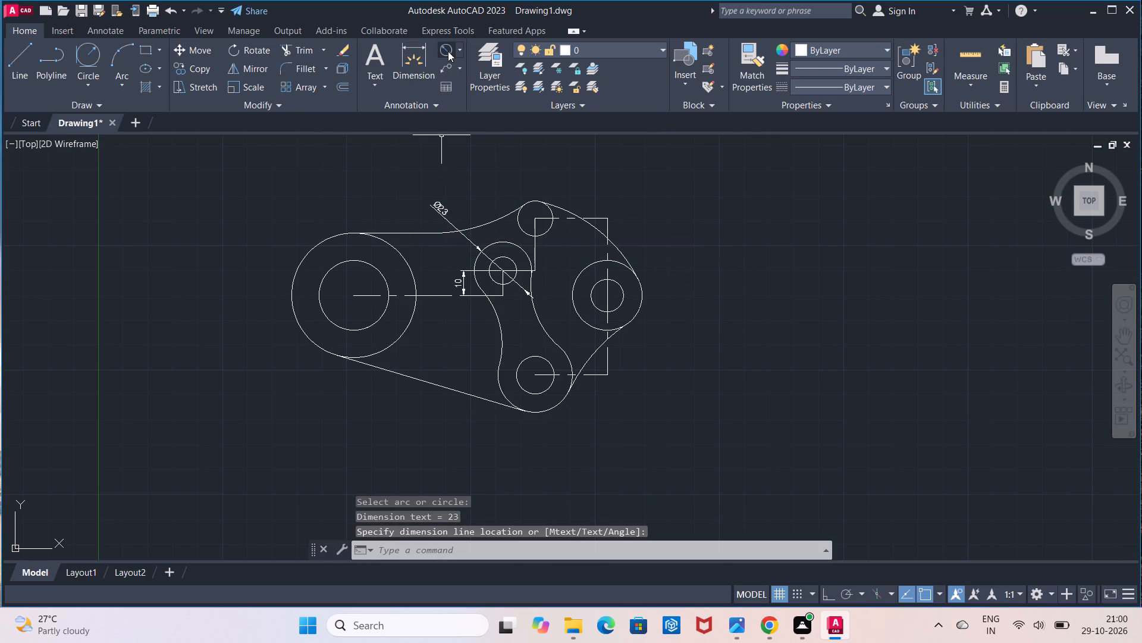
click(448, 51)
click(497, 255)
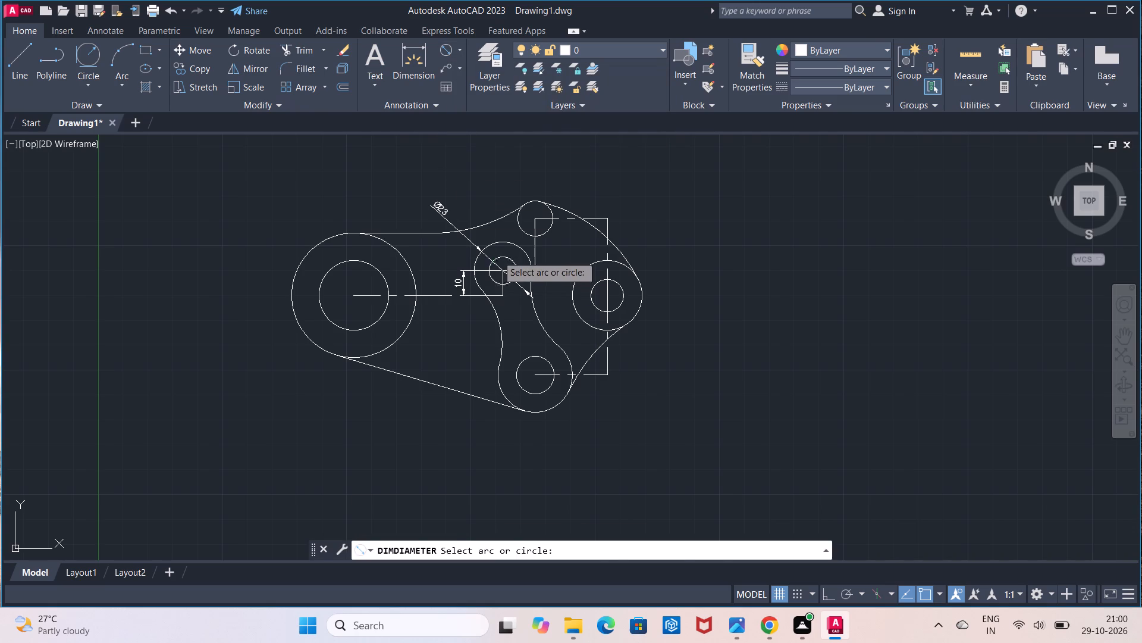
click(485, 197)
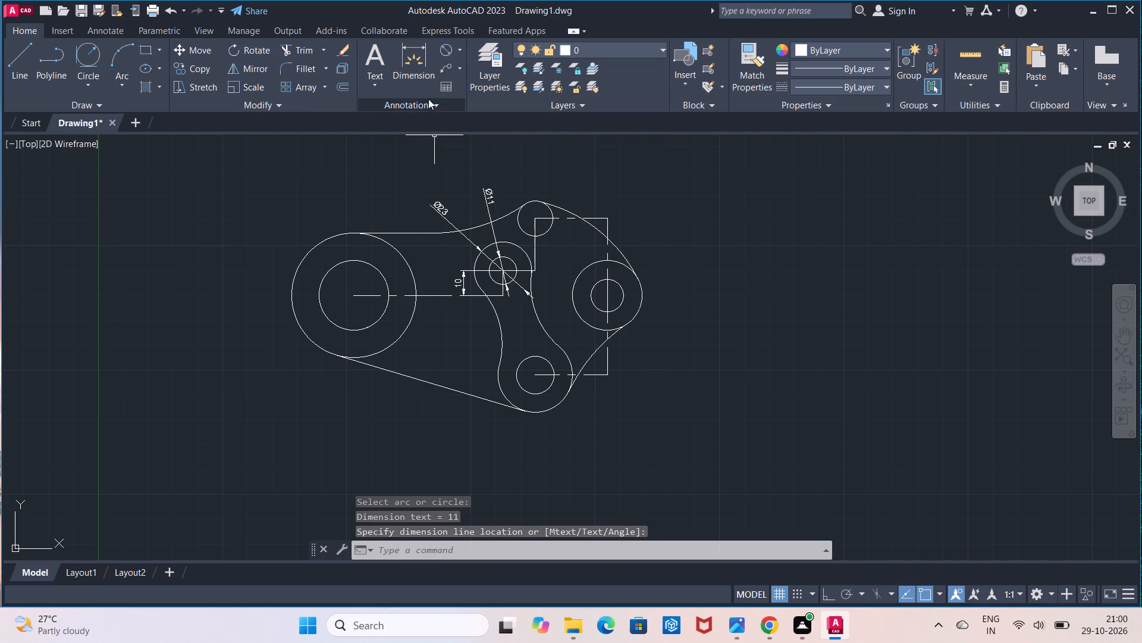
Add a horizontal linear dimension between the centres of the middle circle pair and the small top circle, placed above the part.
click(456, 48)
click(460, 73)
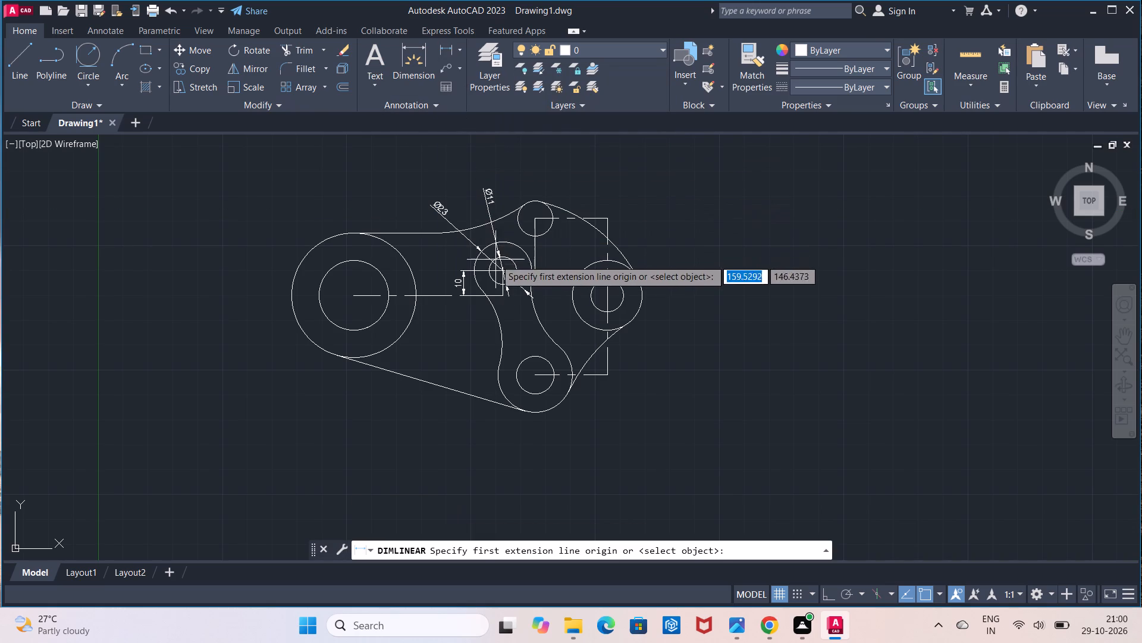
click(502, 272)
click(532, 219)
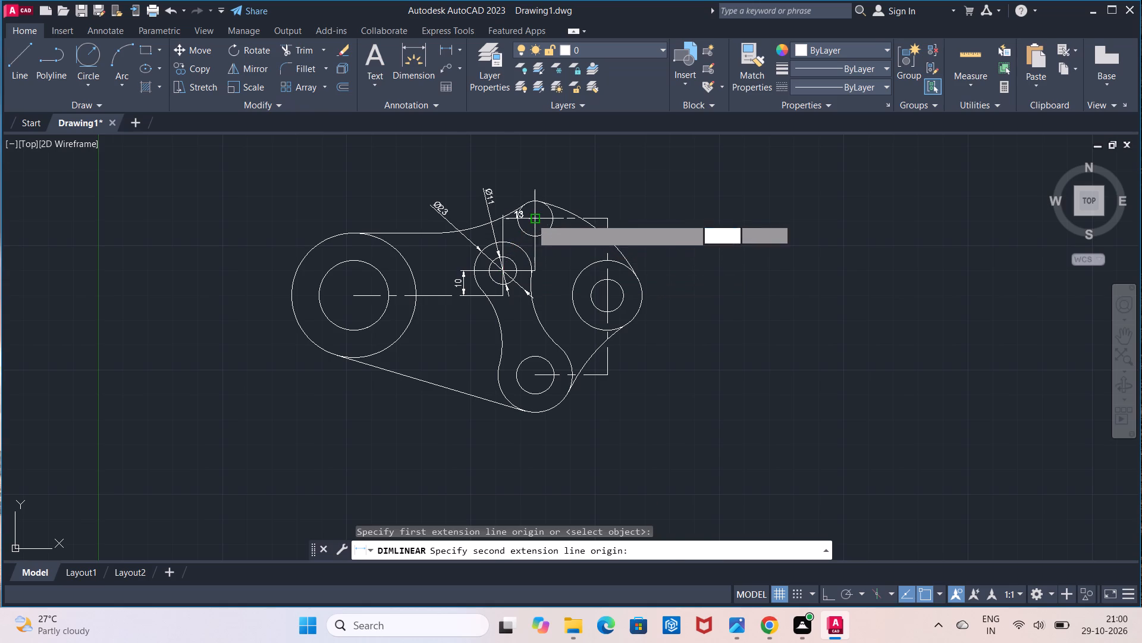
click(530, 165)
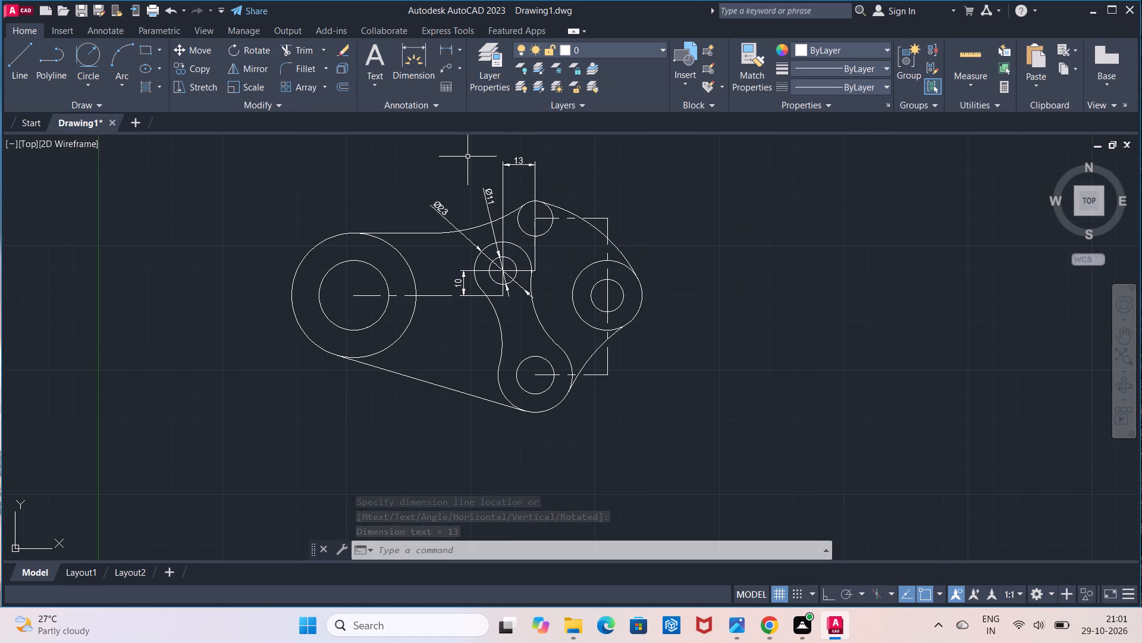
Add vertical and horizontal linear dimensions between the rightmost and bottom circle pairs' centres, placed outside the part.
click(448, 44)
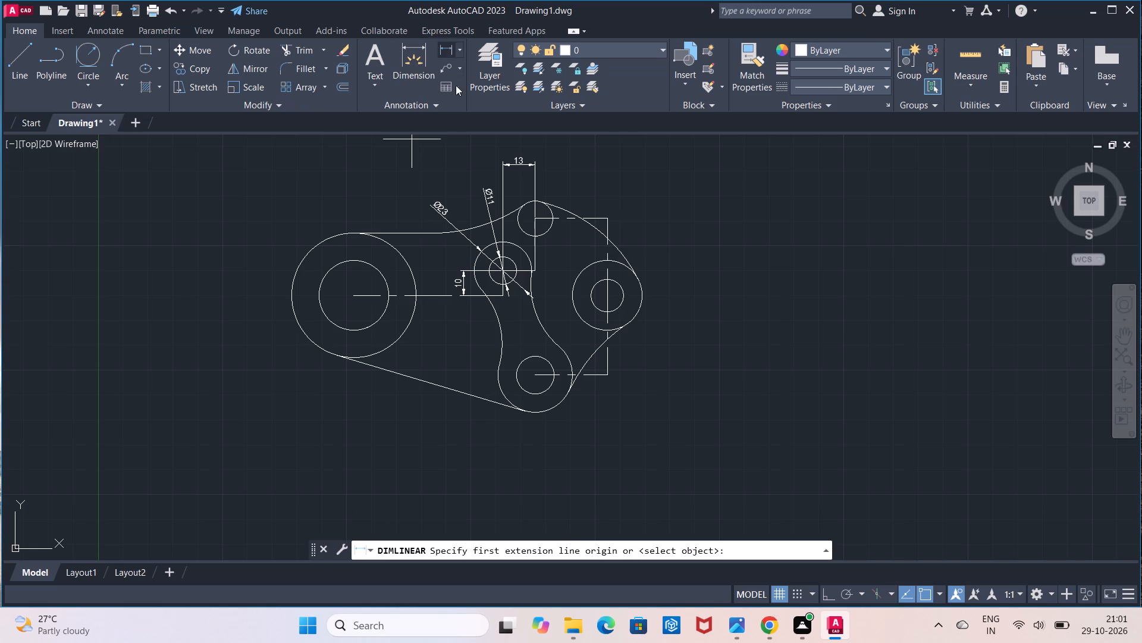
click(607, 296)
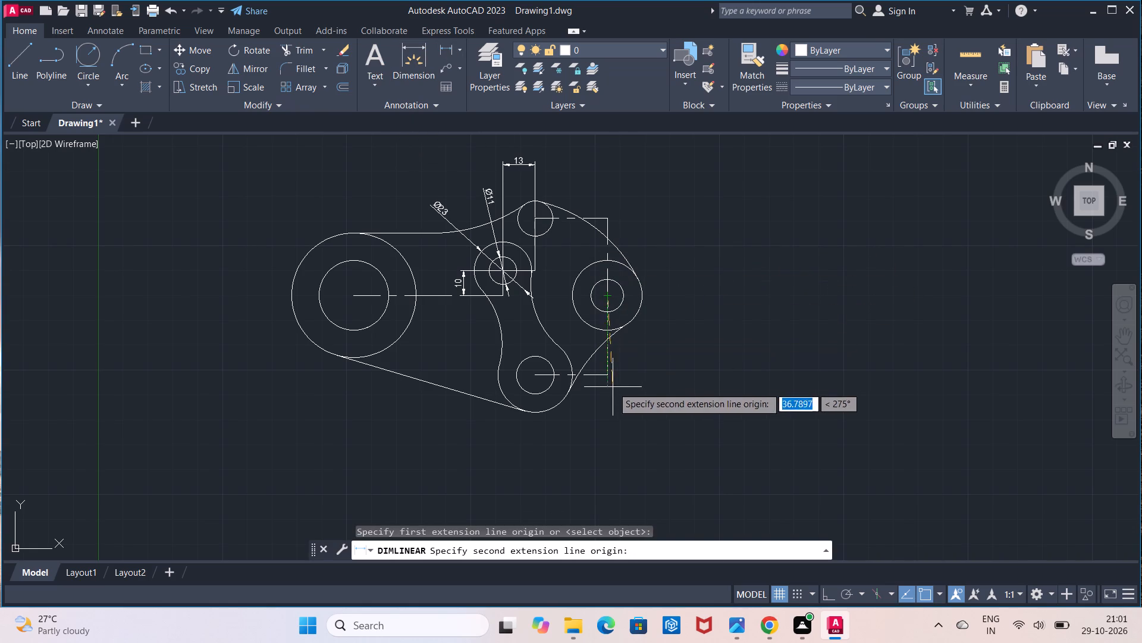
click(605, 376)
click(669, 373)
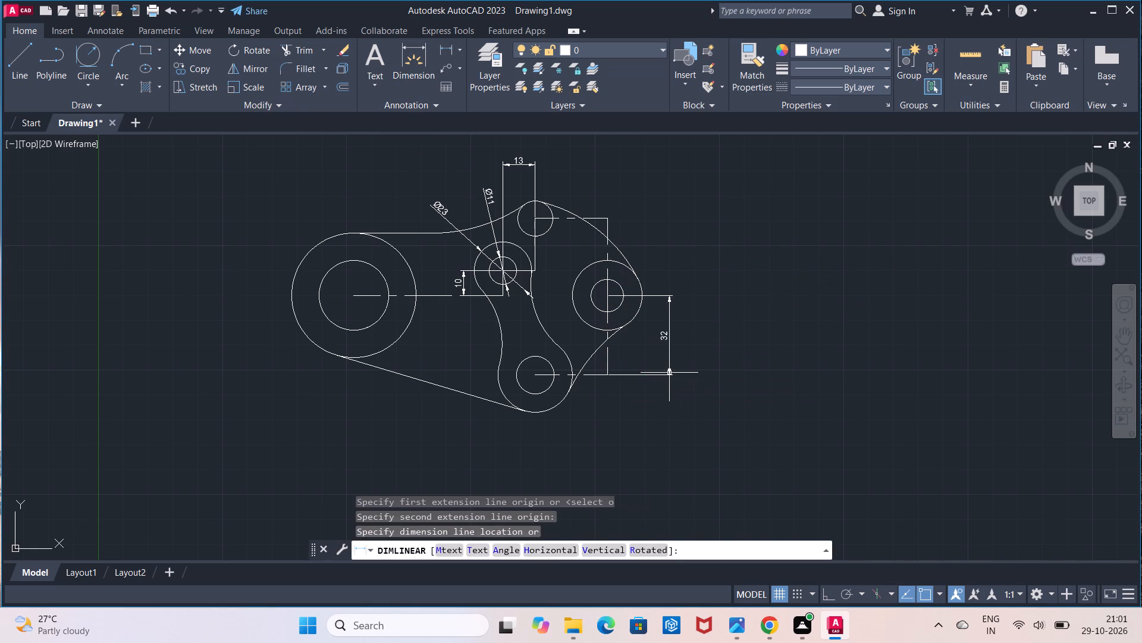
click(449, 51)
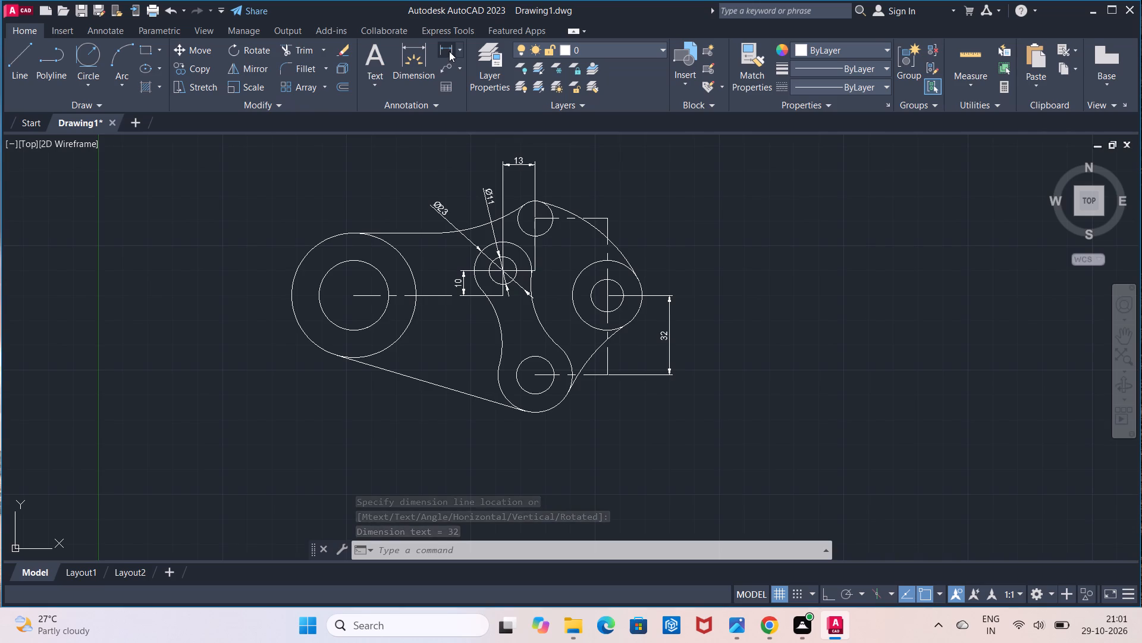
click(535, 377)
click(611, 373)
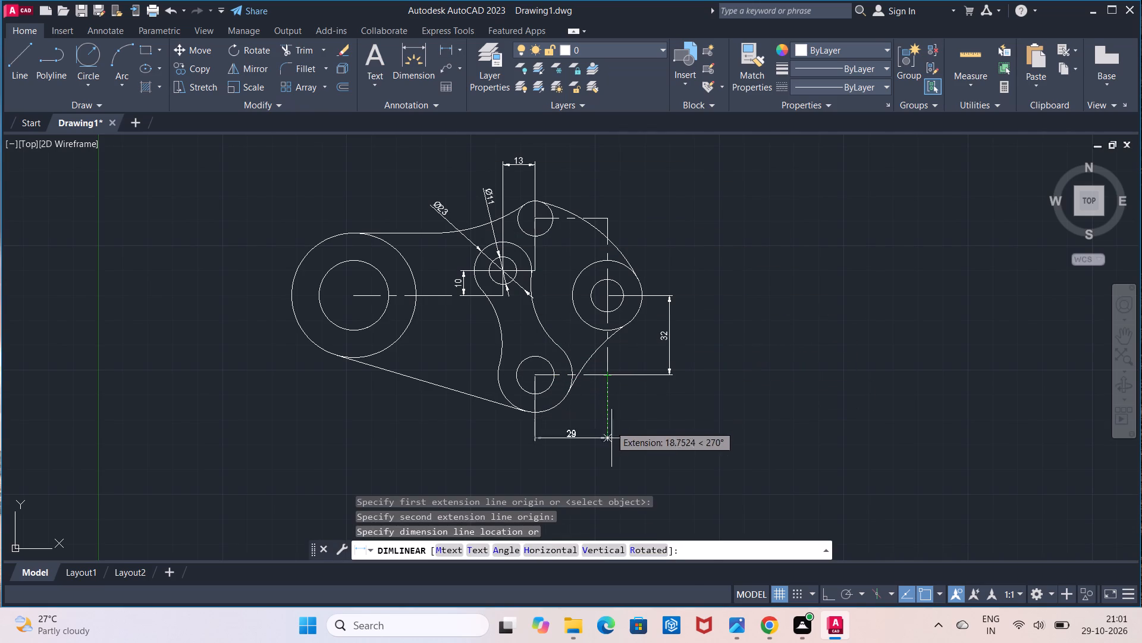
click(614, 461)
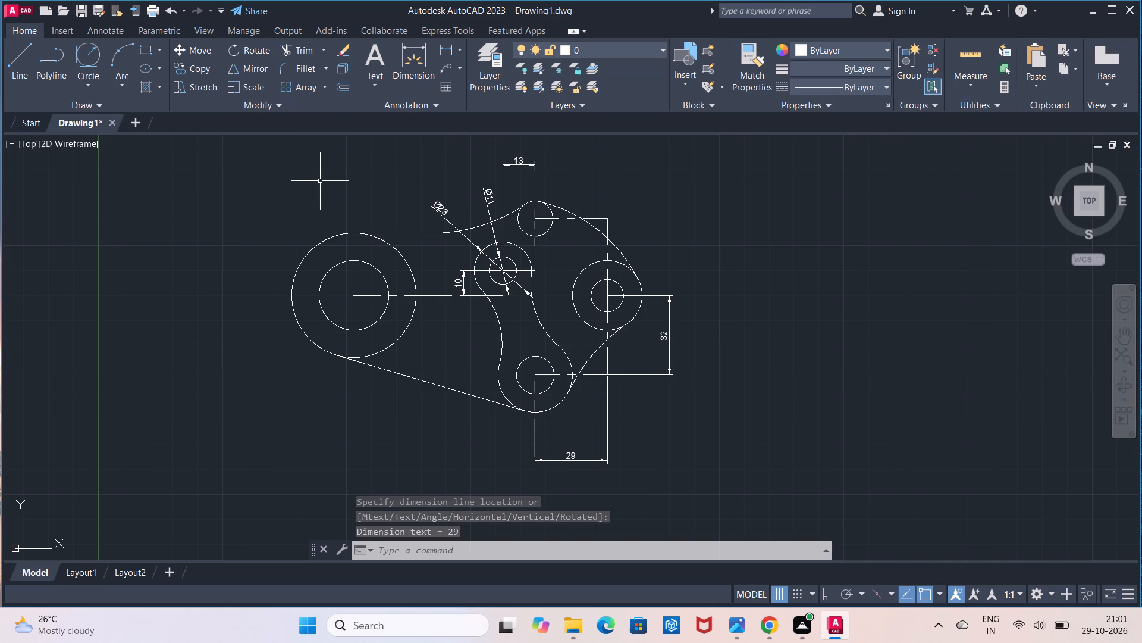
Dimension the bottom pair's inner circle with a diameter and its outer arc with a radius, both placed outside the part.
click(456, 45)
click(481, 220)
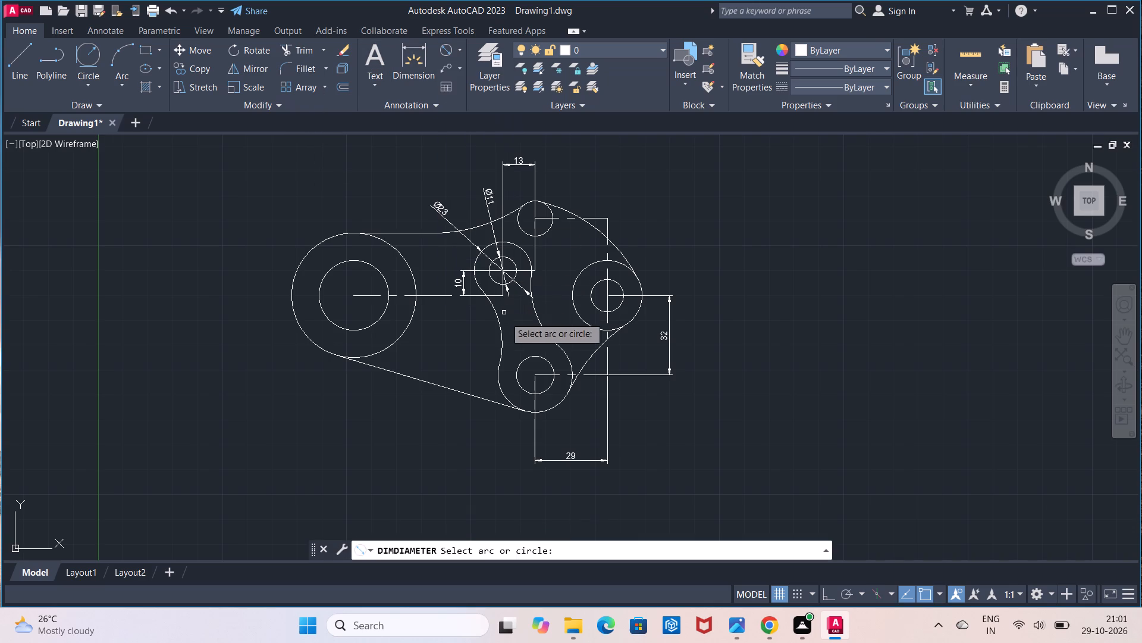
click(523, 360)
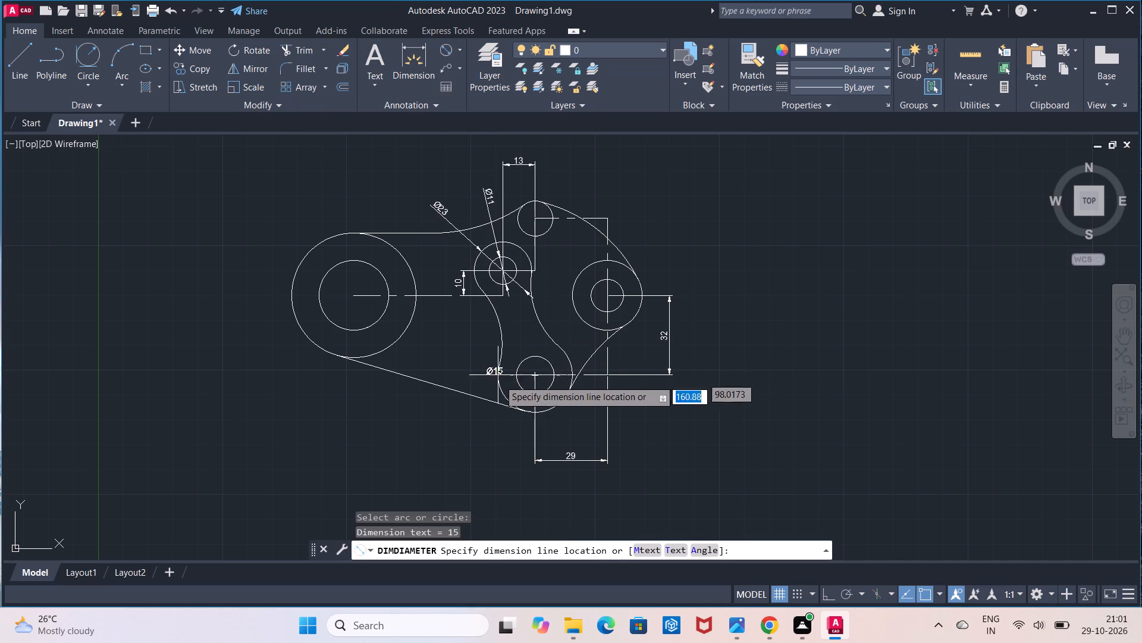
click(476, 416)
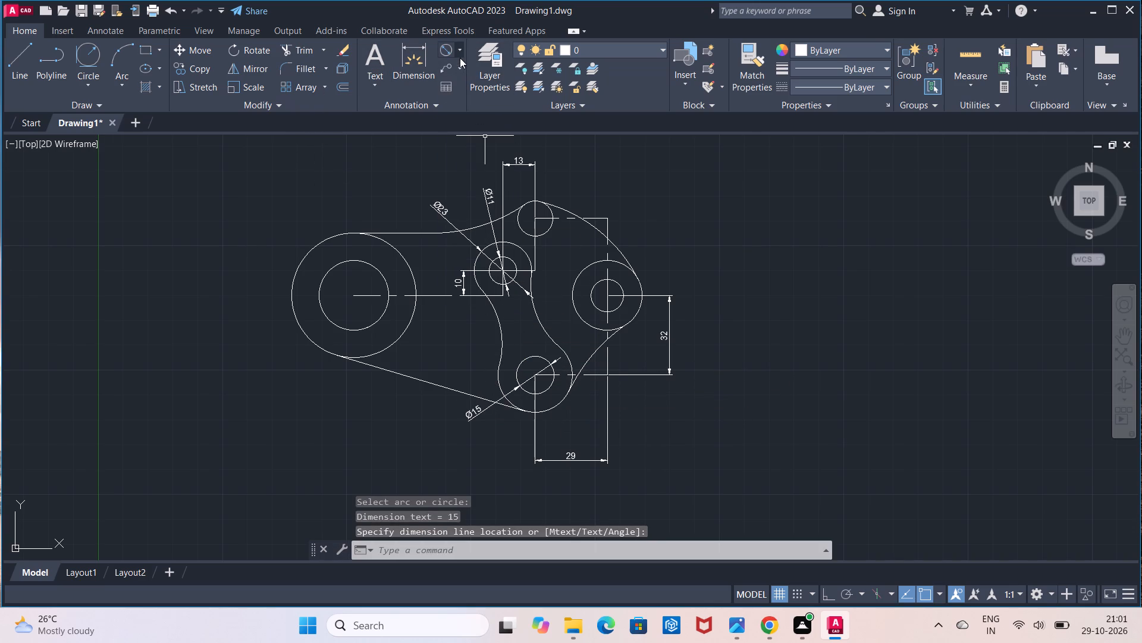
click(460, 56)
click(472, 204)
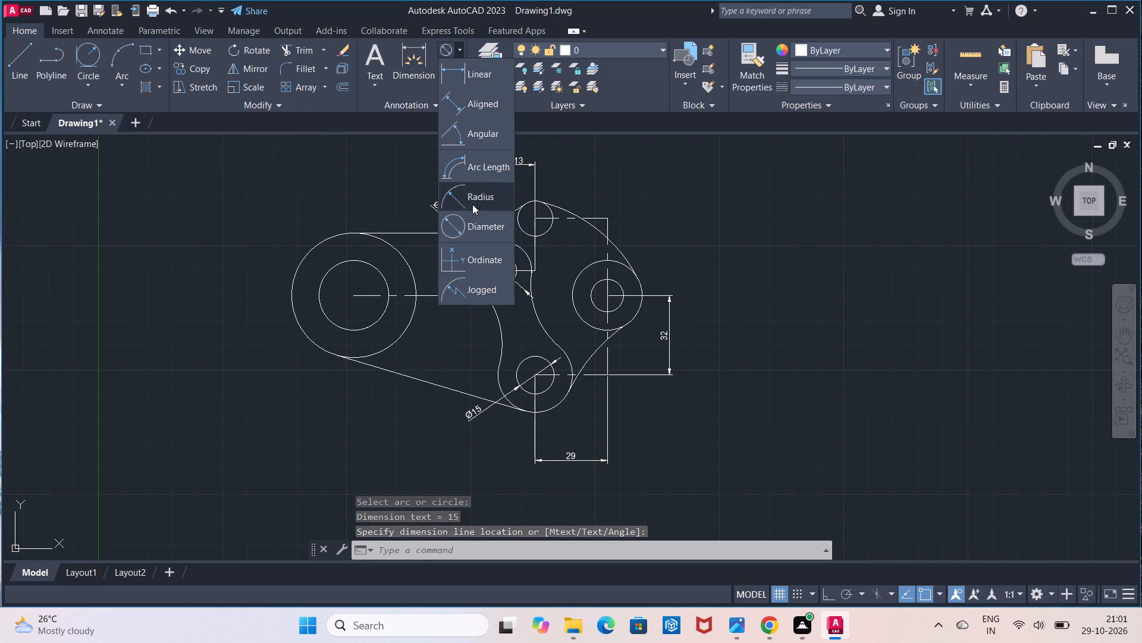
click(547, 413)
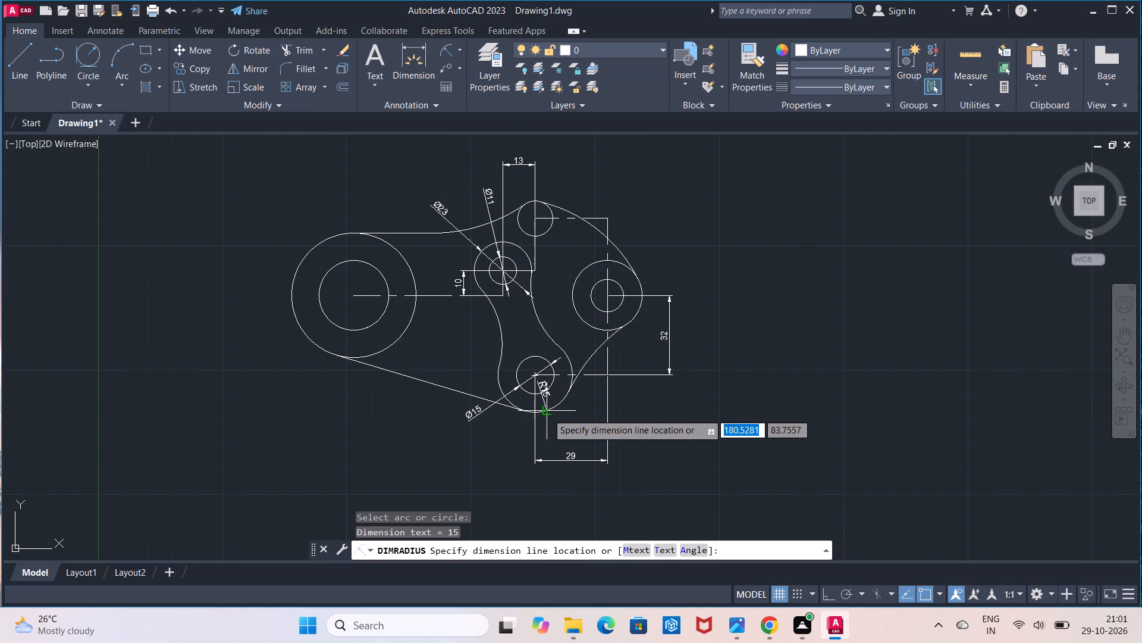
click(576, 434)
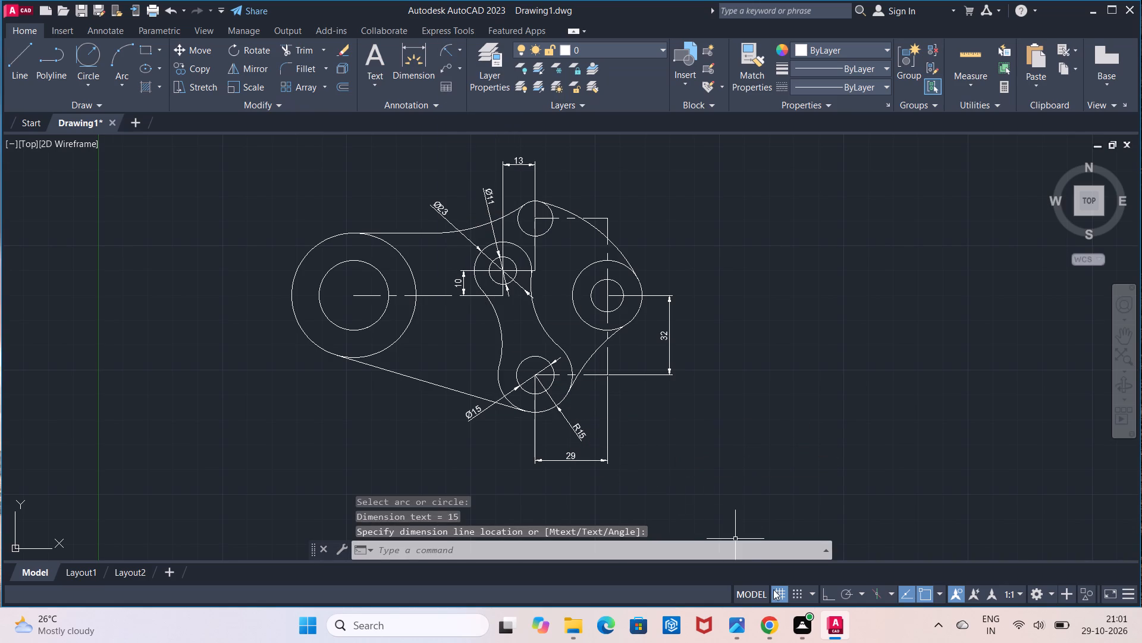
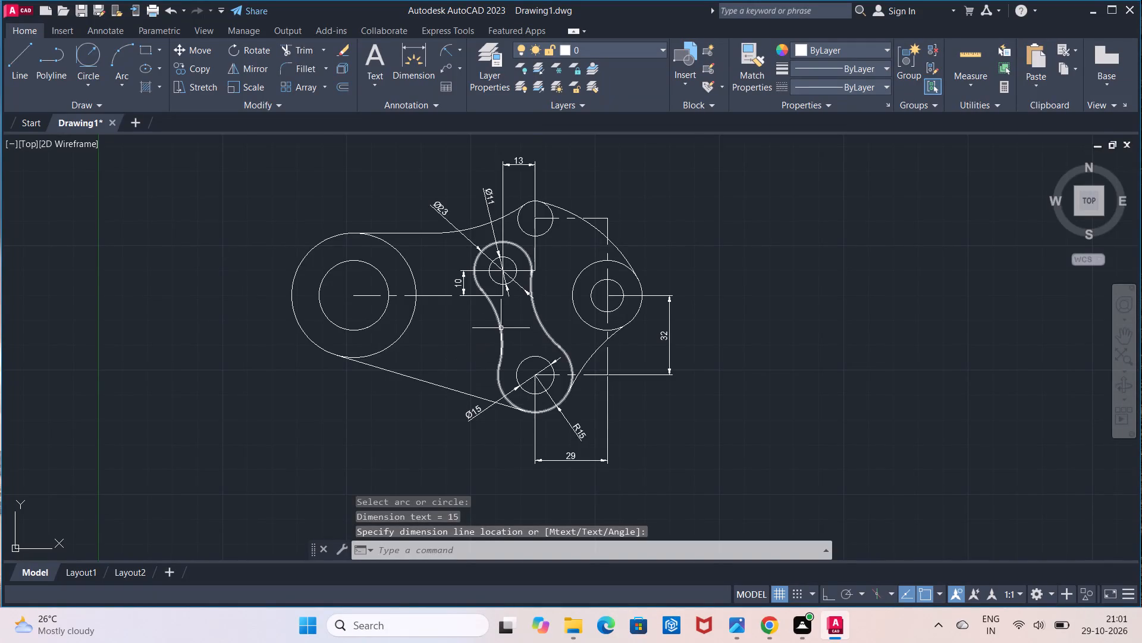
Add a horizontal linear dimension between the centres of the small top circle and the rightmost circle pair, placed above the part.
scroll(501, 327, down, 1)
middle_drag(501, 327, 473, 370)
scroll(473, 370, up, 1)
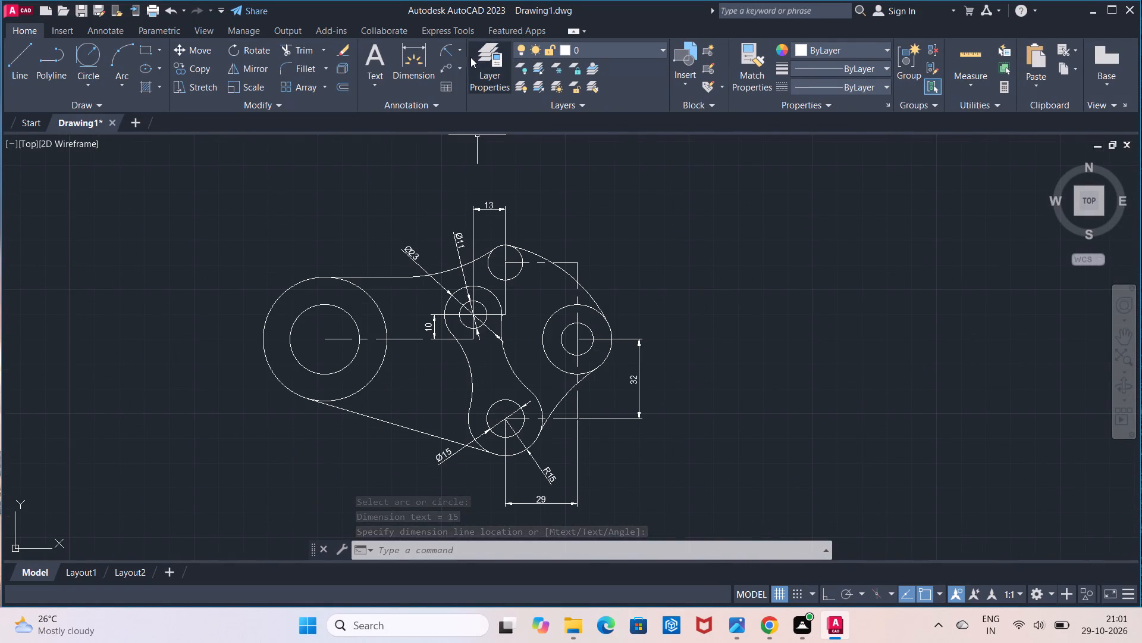
click(459, 51)
click(462, 73)
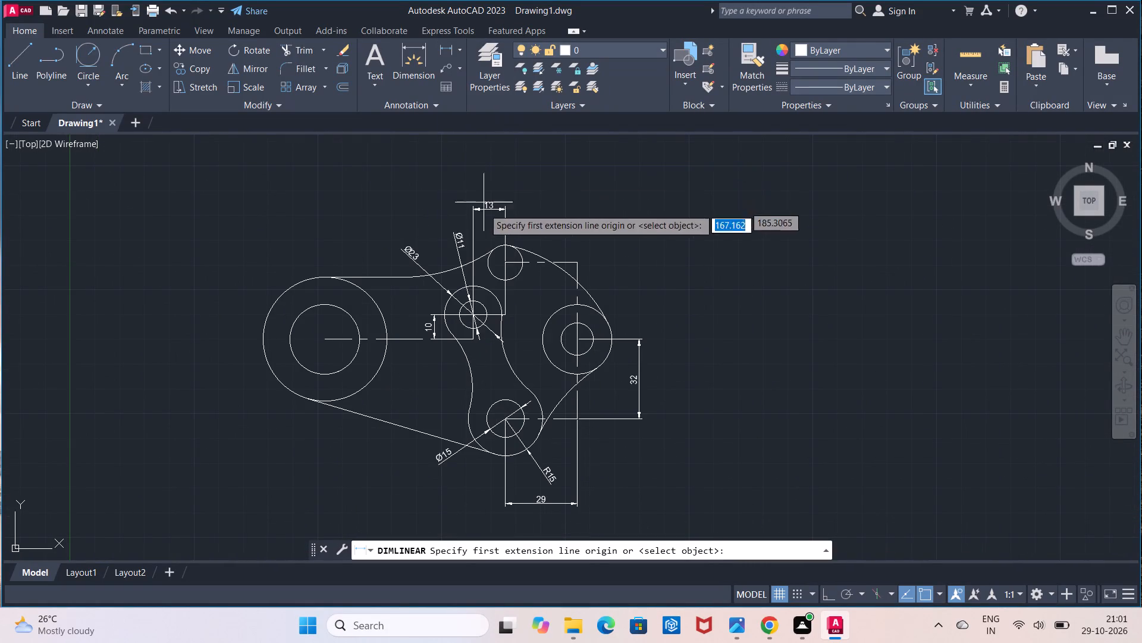
click(506, 260)
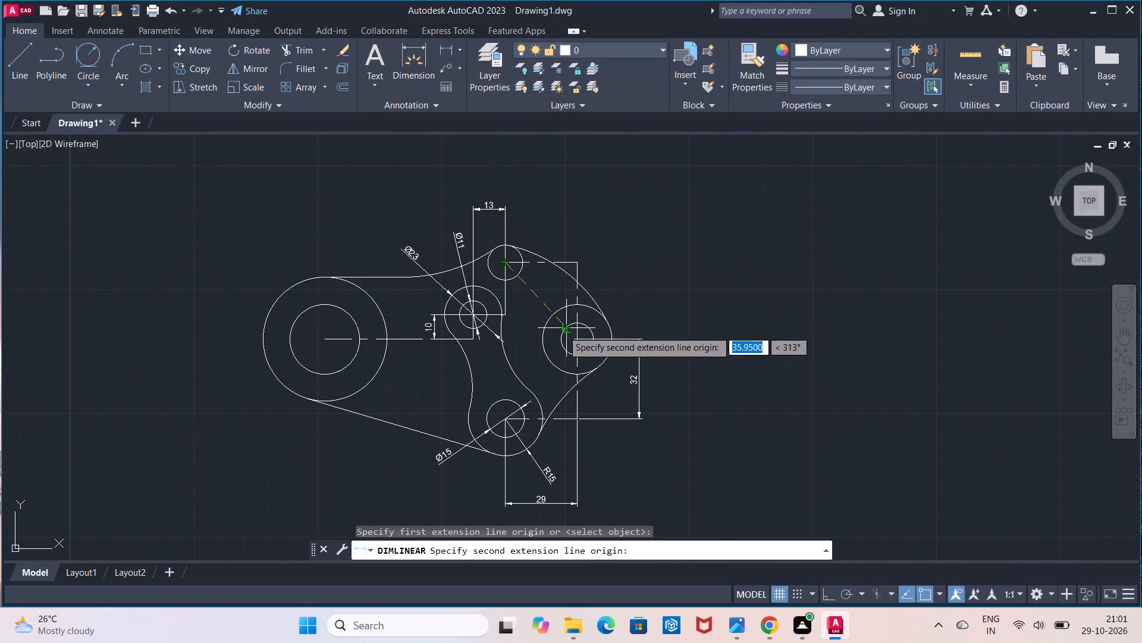
click(575, 340)
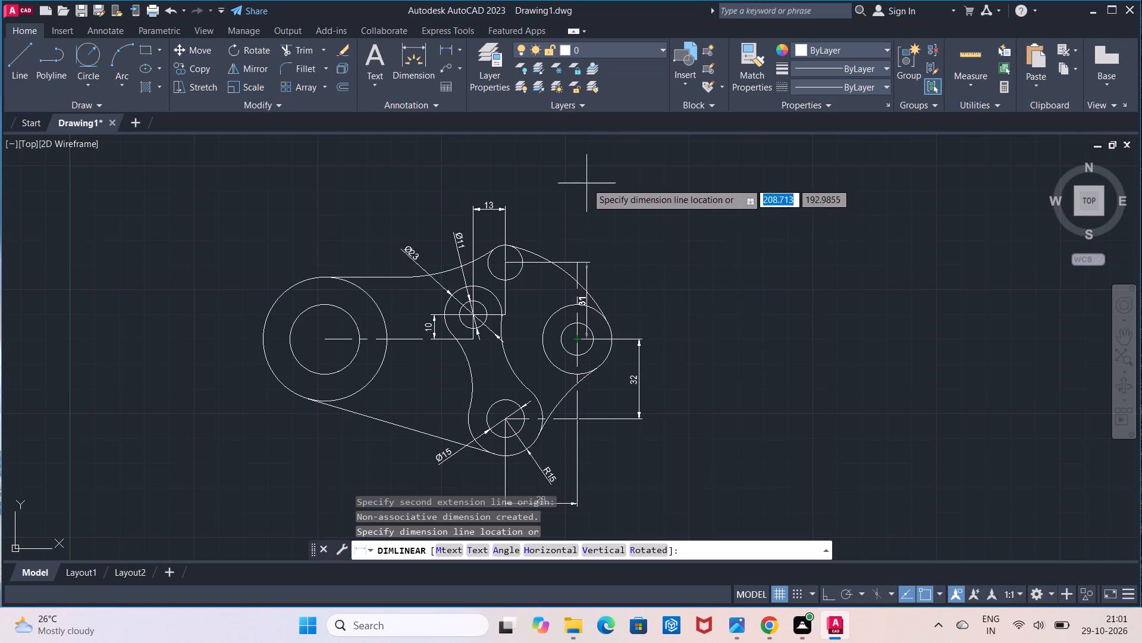
click(559, 176)
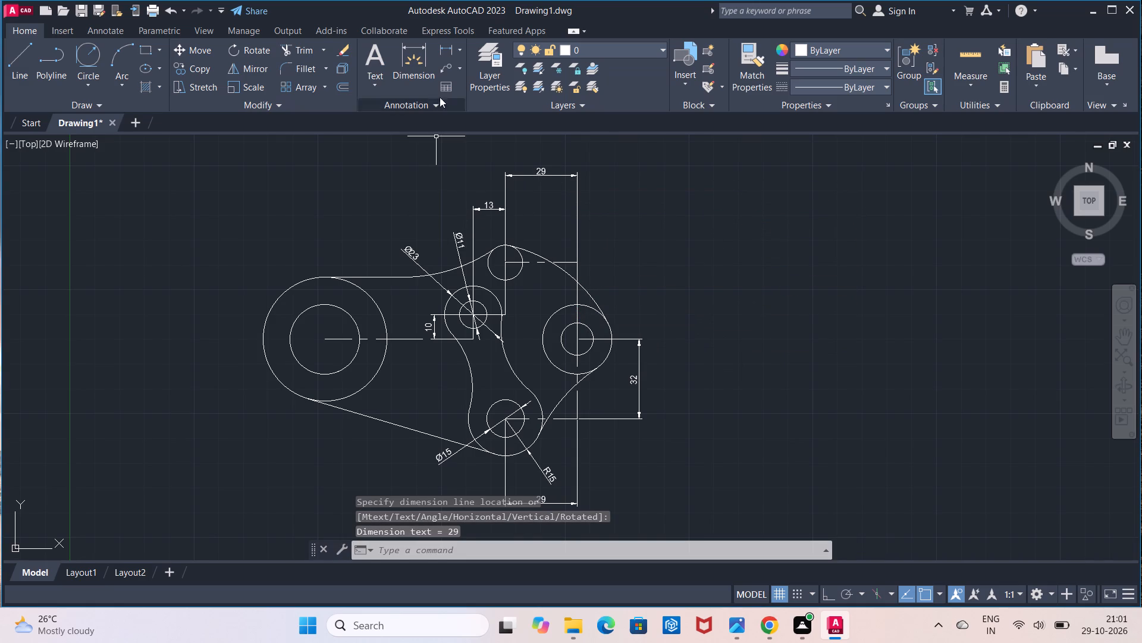
Add a horizontal linear dimension between the centres of the middle circle pair and the large left pair, placed above the part.
click(445, 45)
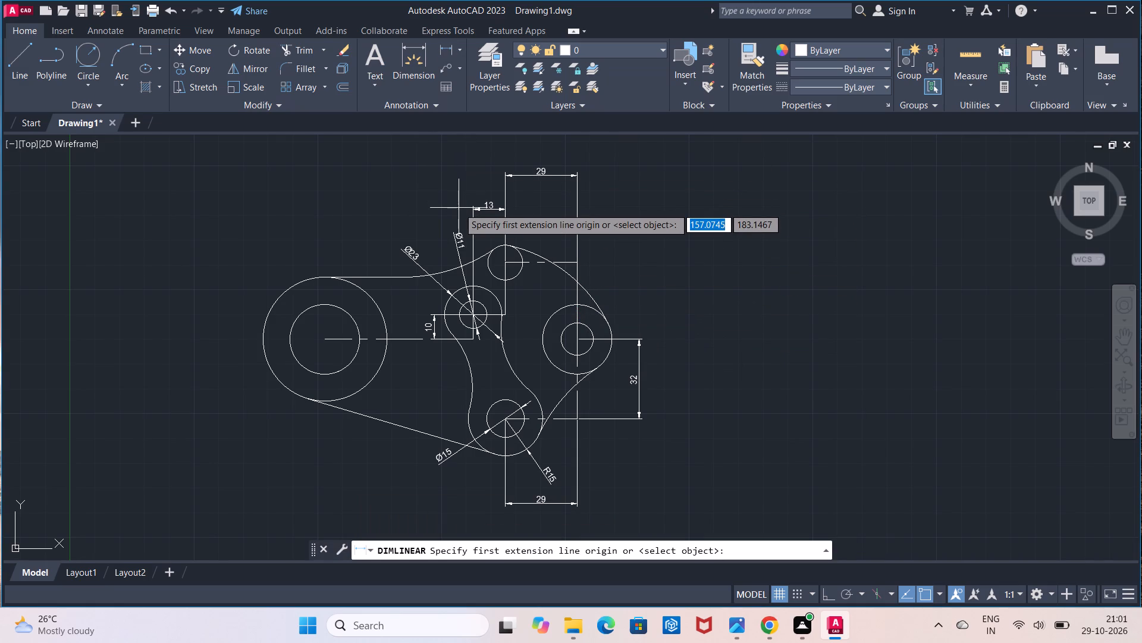
click(470, 317)
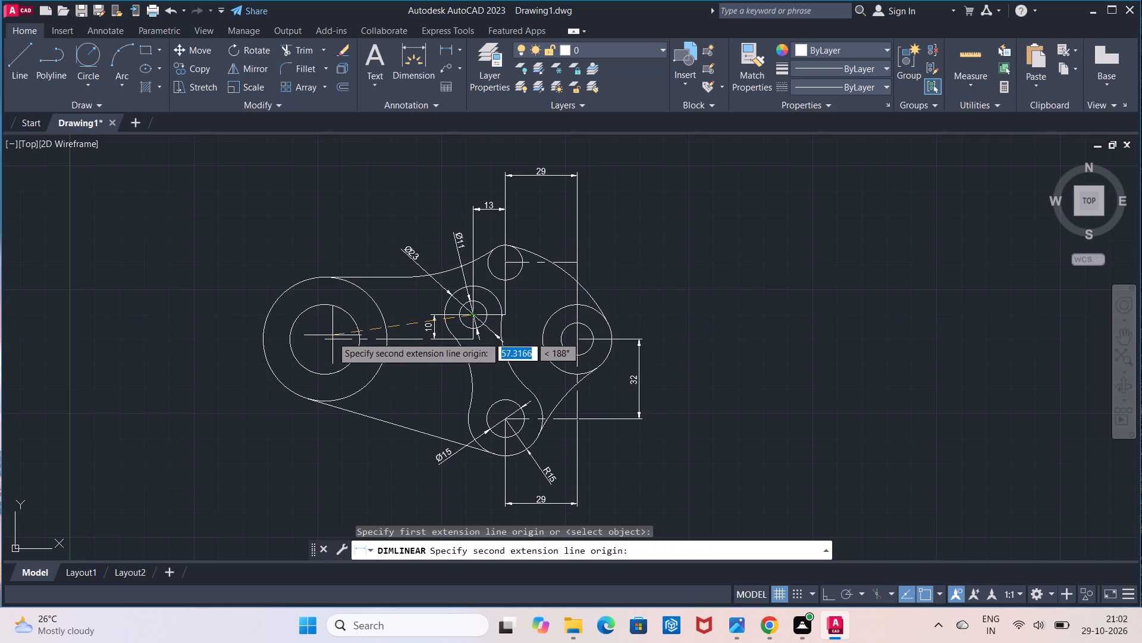
click(324, 341)
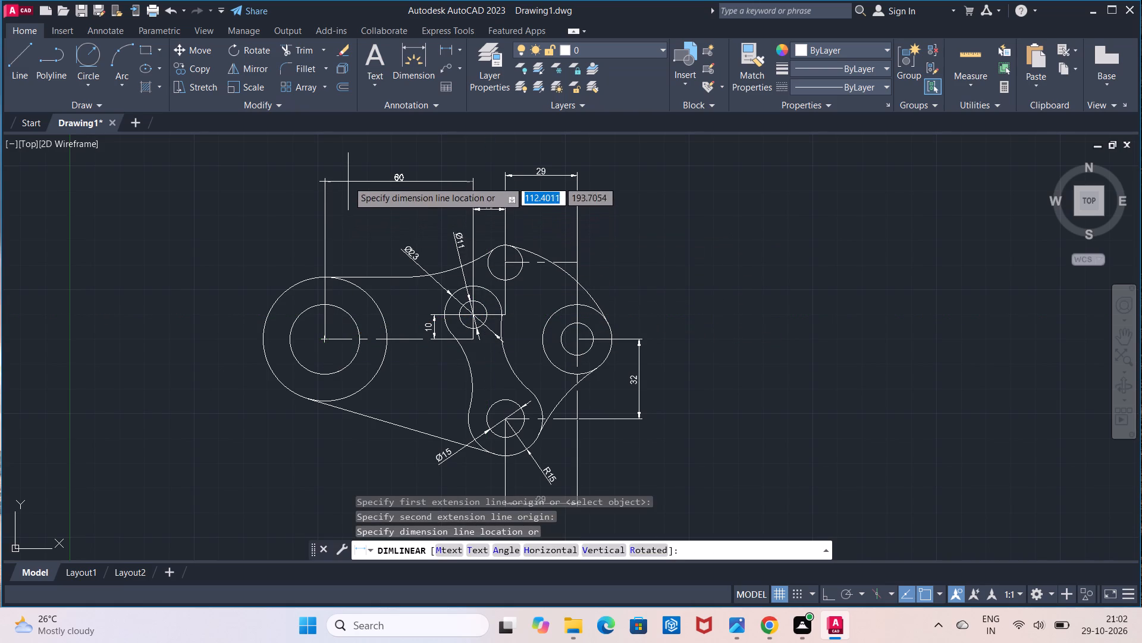
click(348, 179)
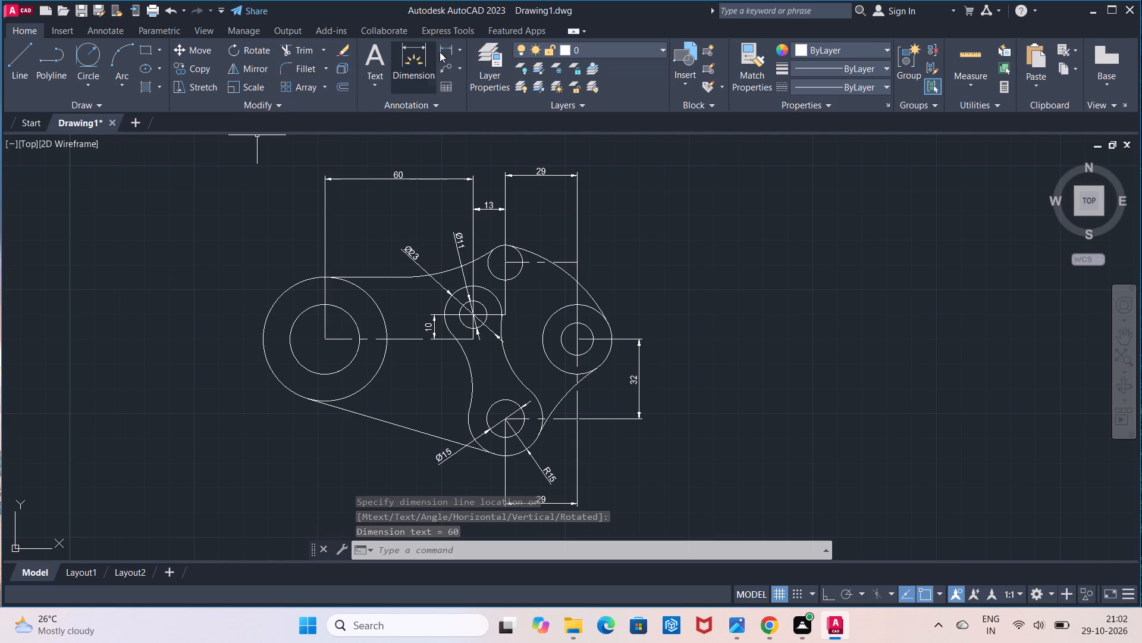
Dimension the large left pair's outer circle with a radius and its inner circle with a diameter, placing both texts above the circles.
click(454, 49)
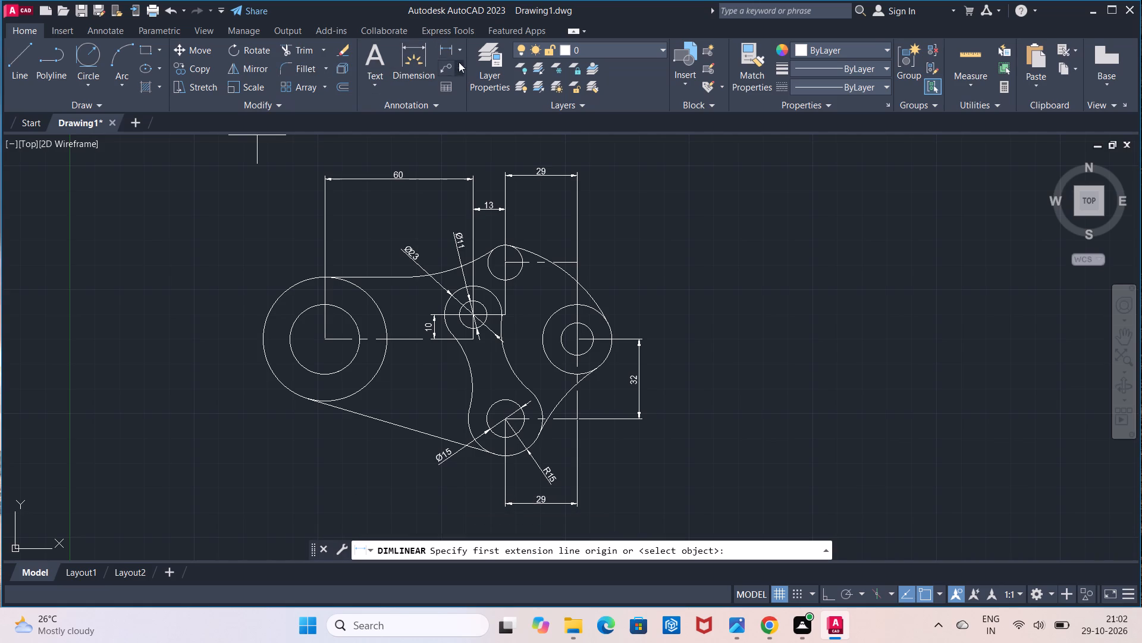
click(457, 49)
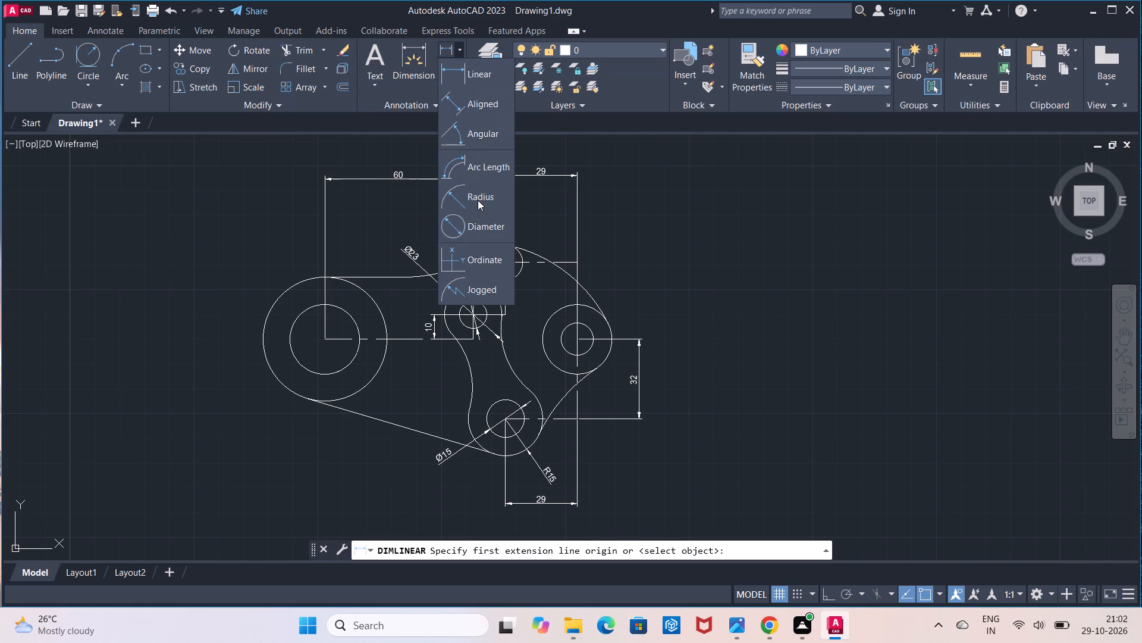
click(478, 200)
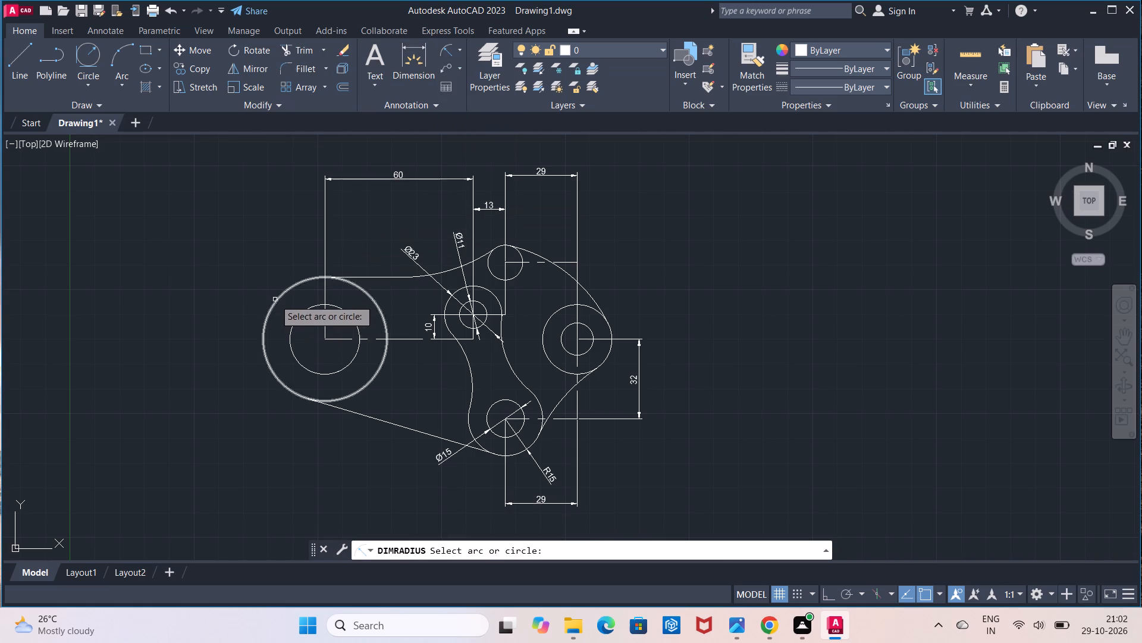
click(274, 298)
click(275, 299)
click(263, 257)
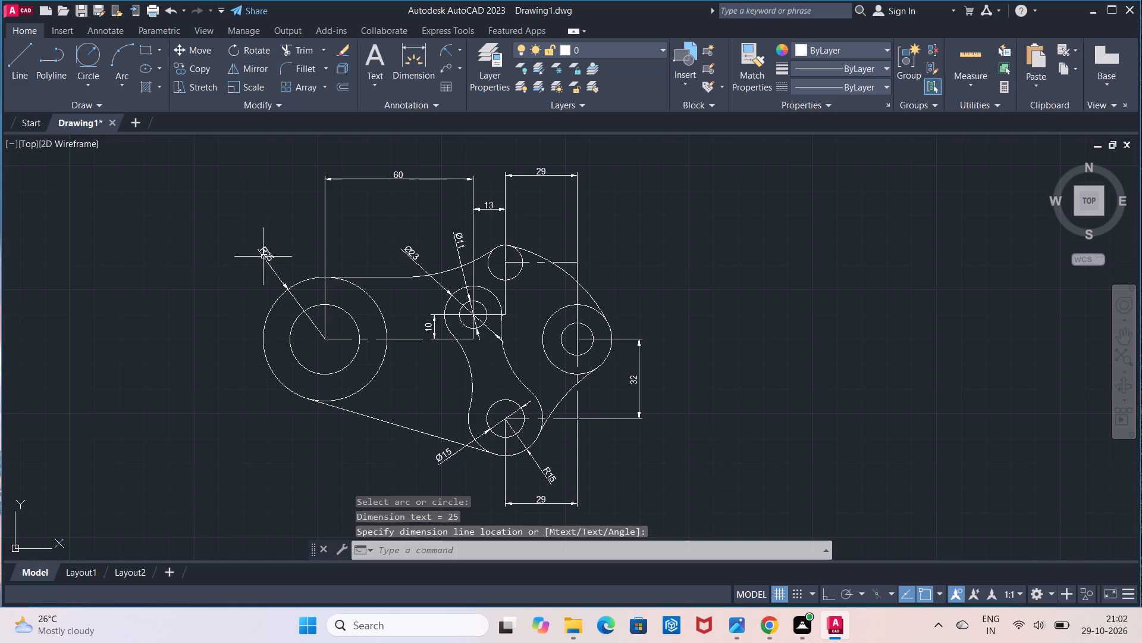
click(460, 53)
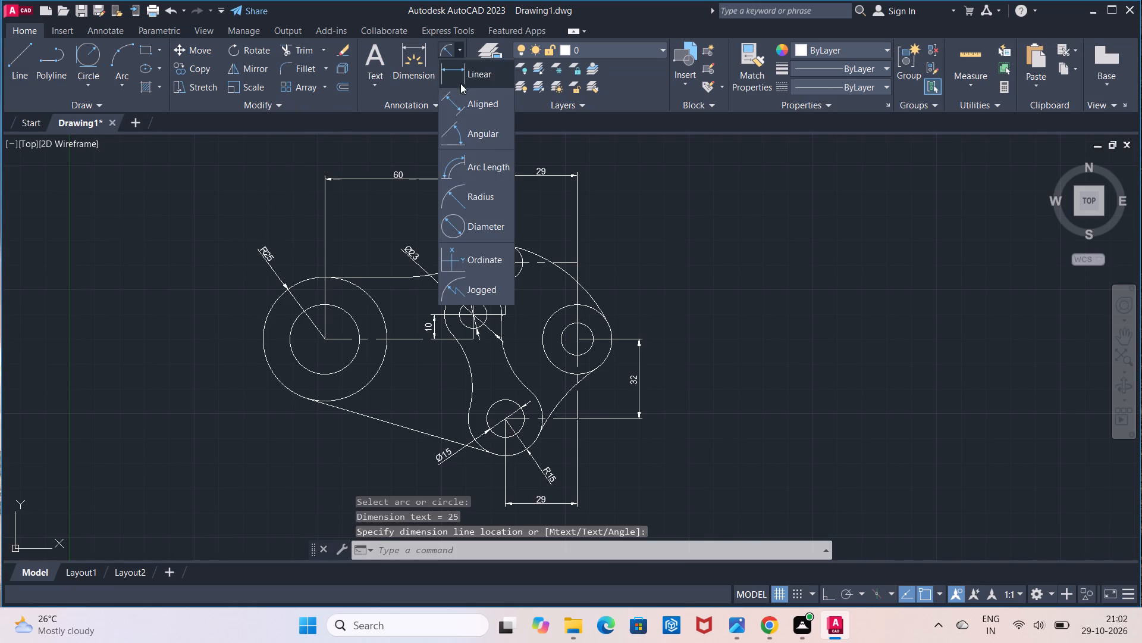
click(481, 227)
click(332, 307)
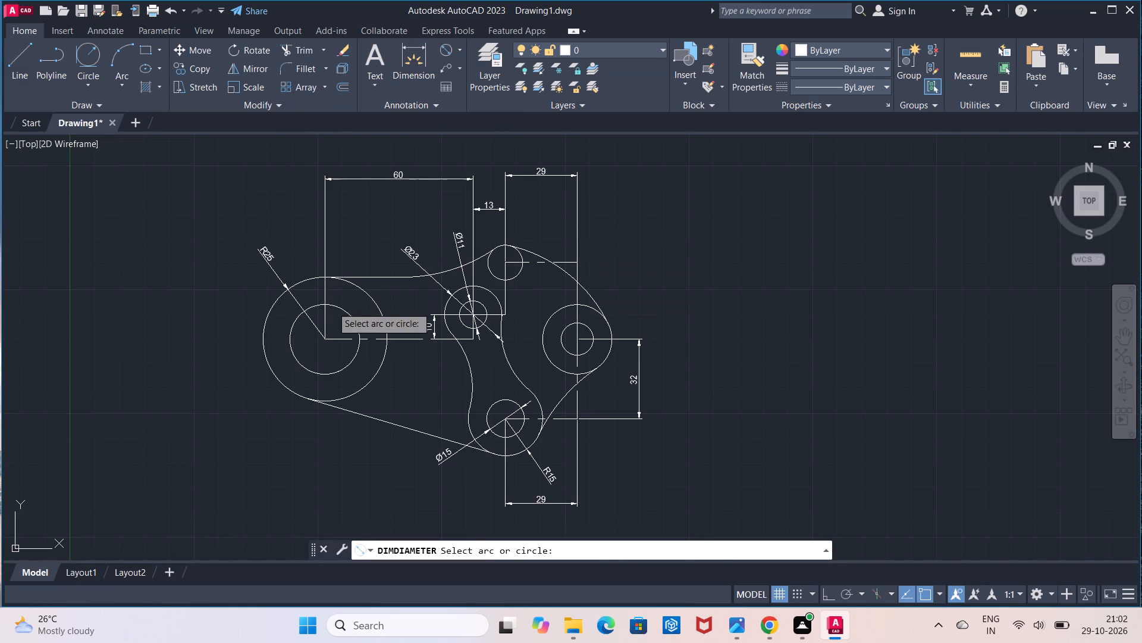
click(335, 253)
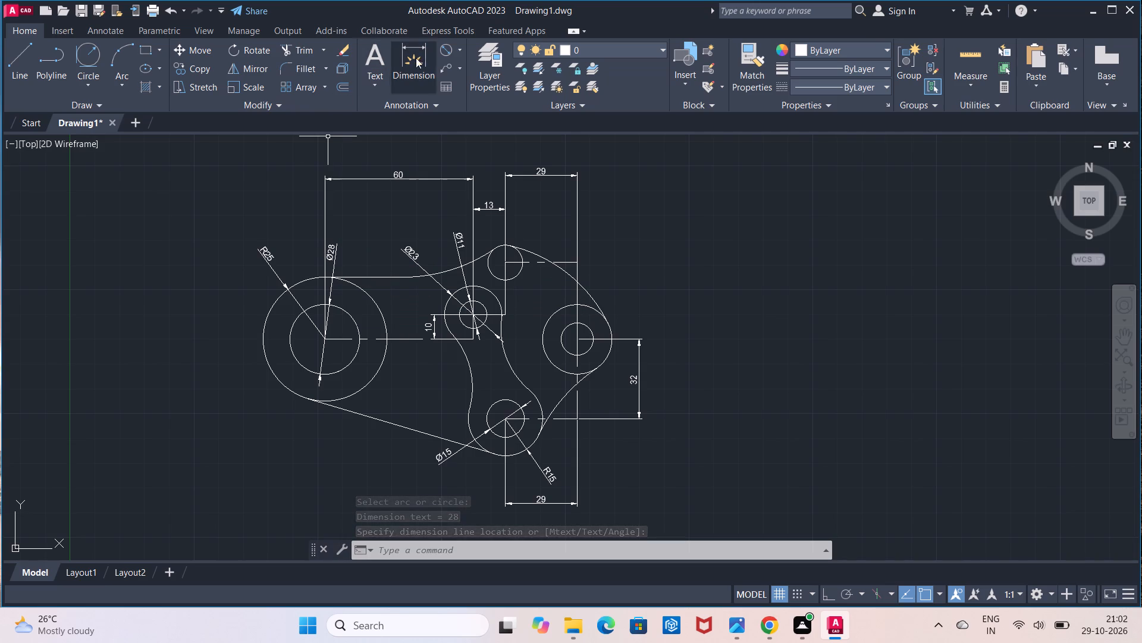
Add radius dimensions to the two concave arcs joining the middle and bottom circle pairs, one on each side of the link.
click(456, 52)
click(468, 199)
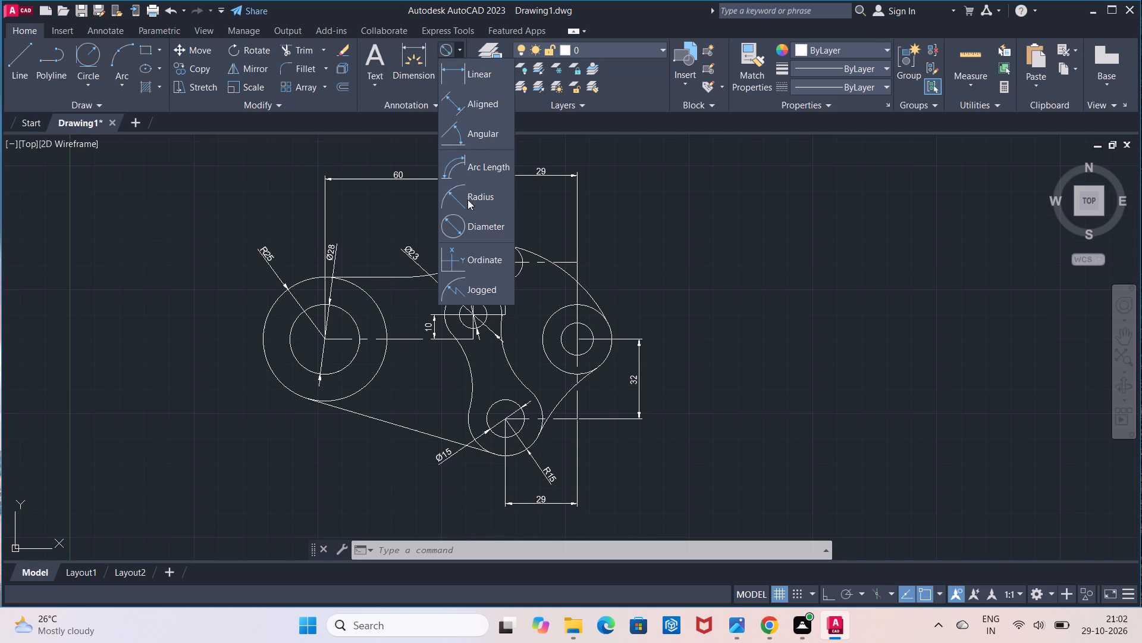
click(468, 370)
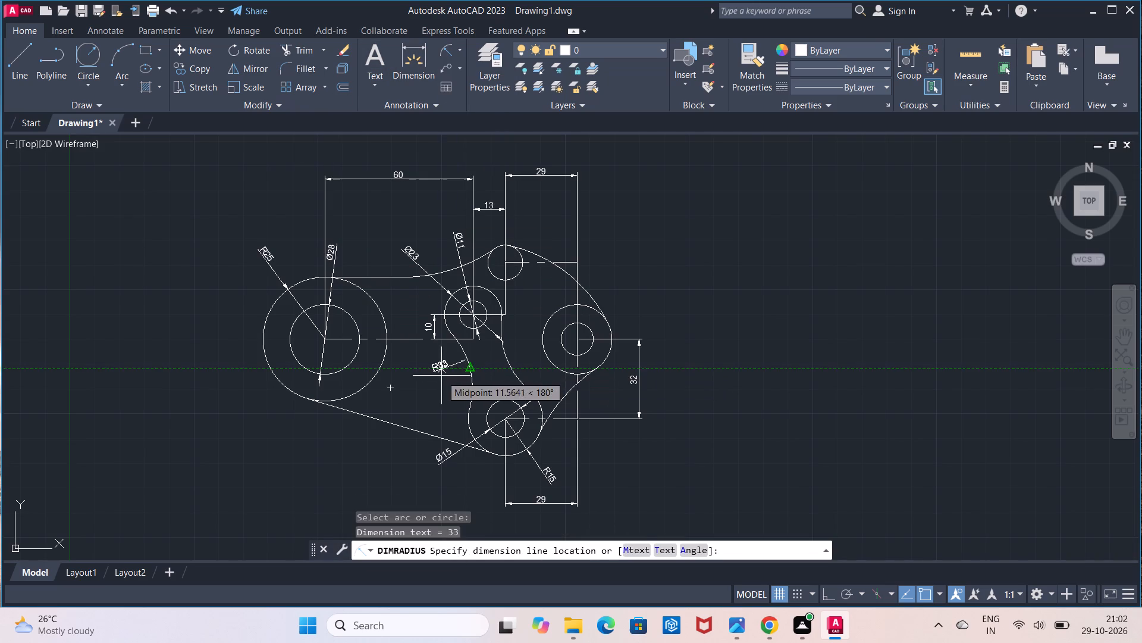
click(441, 376)
click(454, 51)
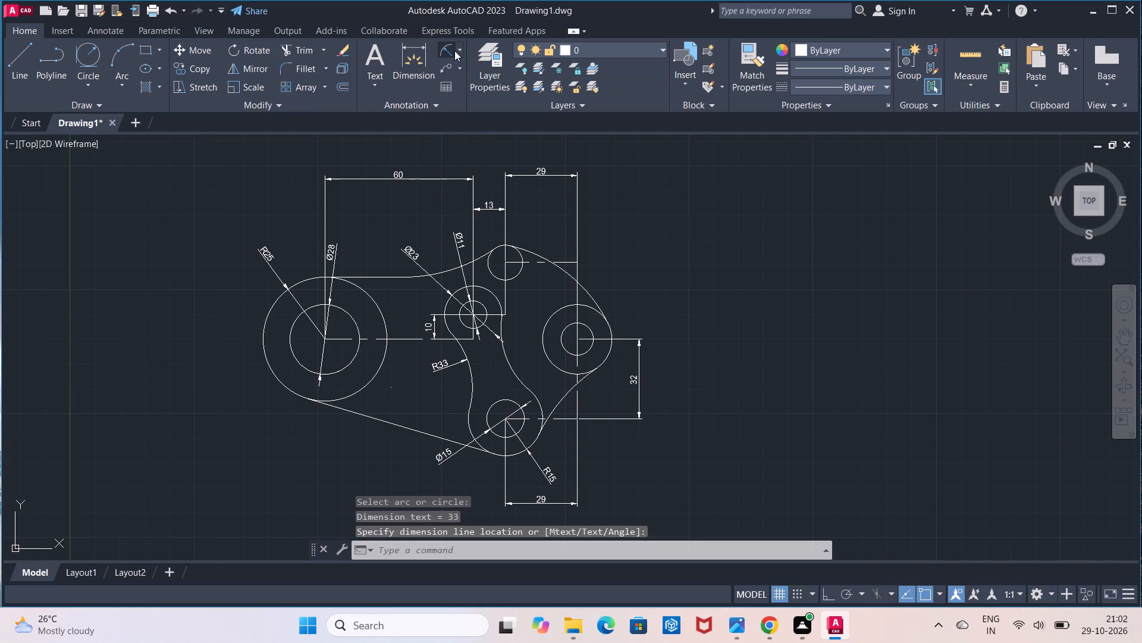
click(504, 354)
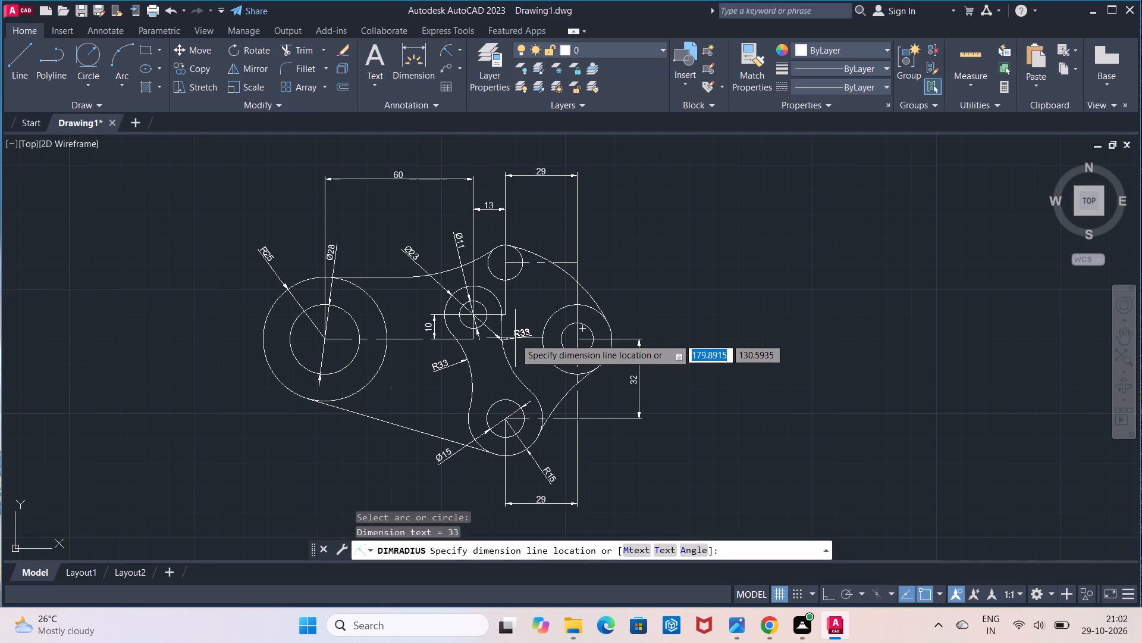
click(515, 338)
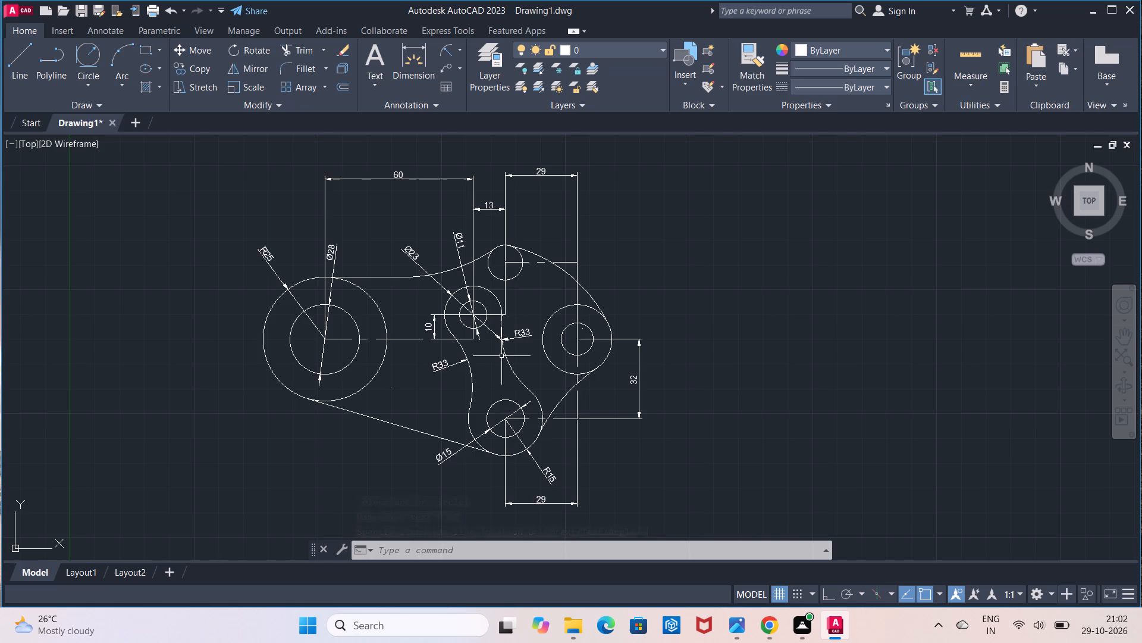
Set the drawing units' length precision to 0.
scroll(463, 370, down, 1)
click(458, 561)
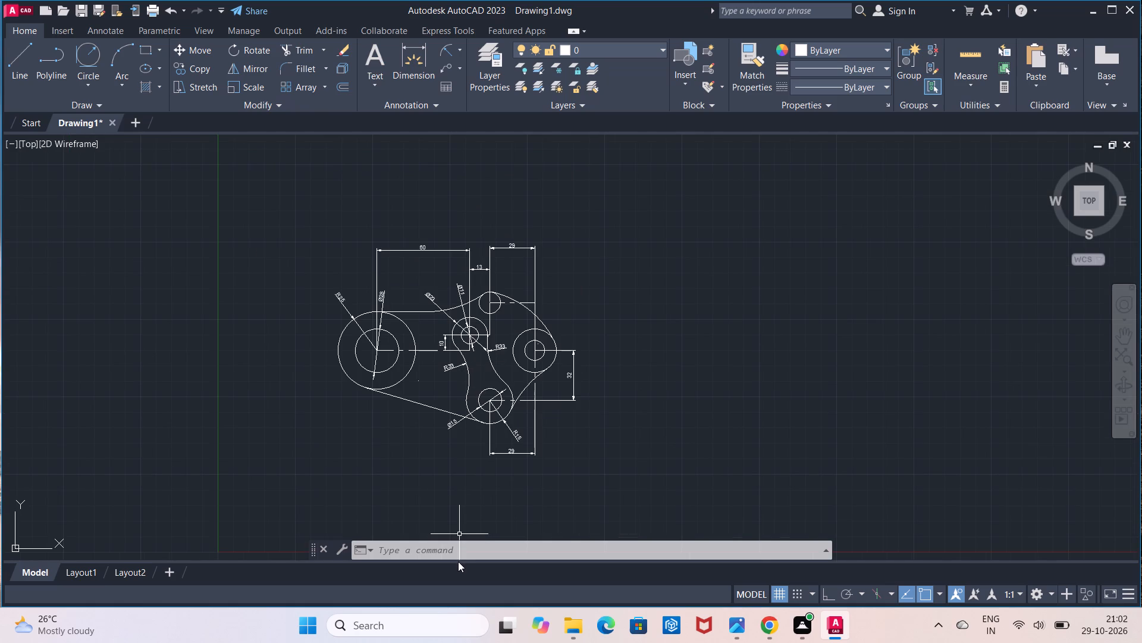
click(463, 543)
text(units)
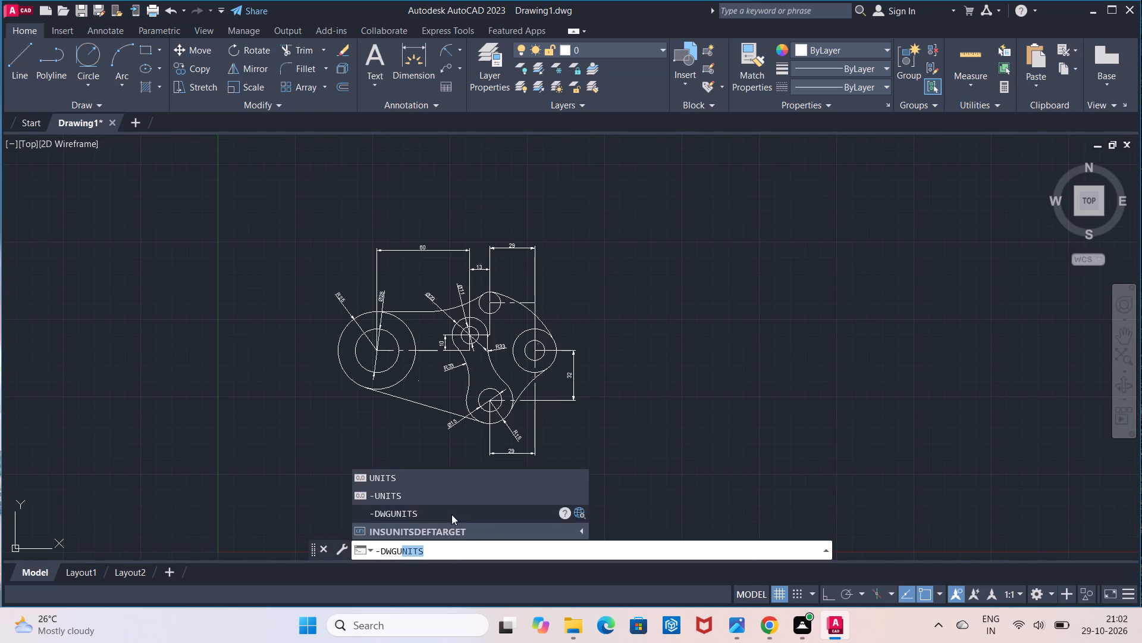
click(443, 476)
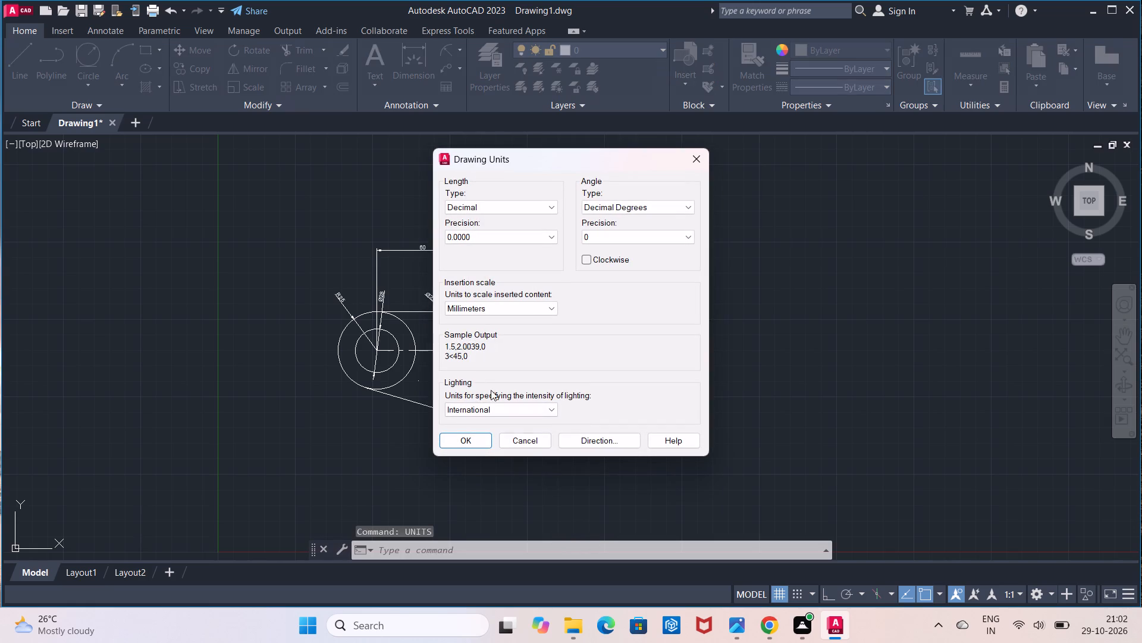
click(481, 233)
click(485, 246)
click(462, 439)
Modify the ISO-25 dimension style to use text height 6 and ISO standard text alignment.
click(400, 550)
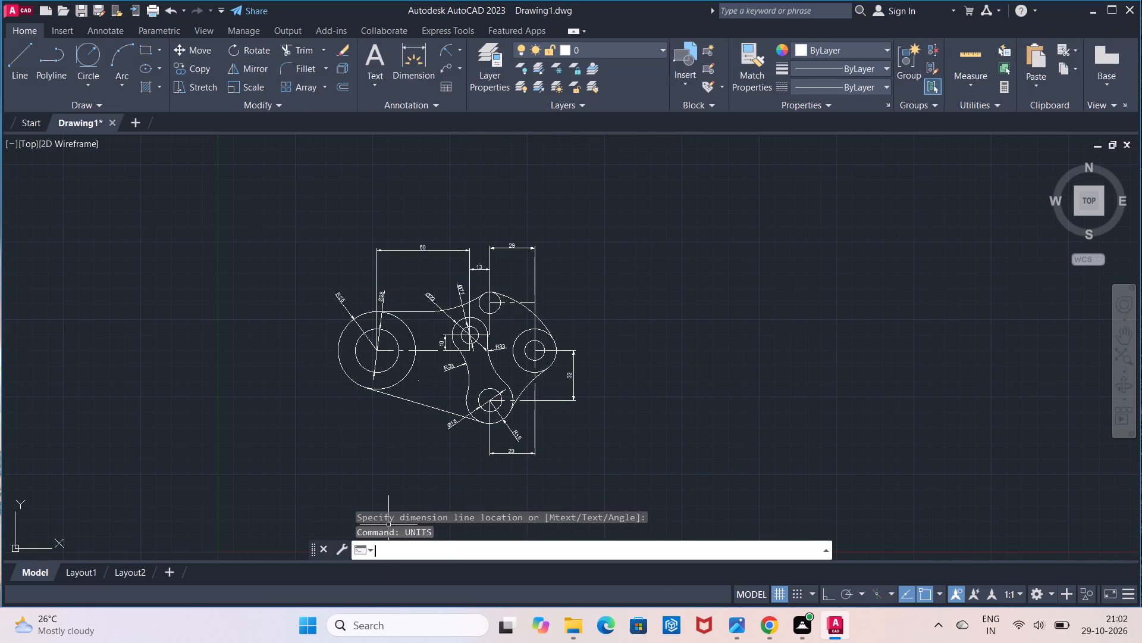
key(d)
key(Return)
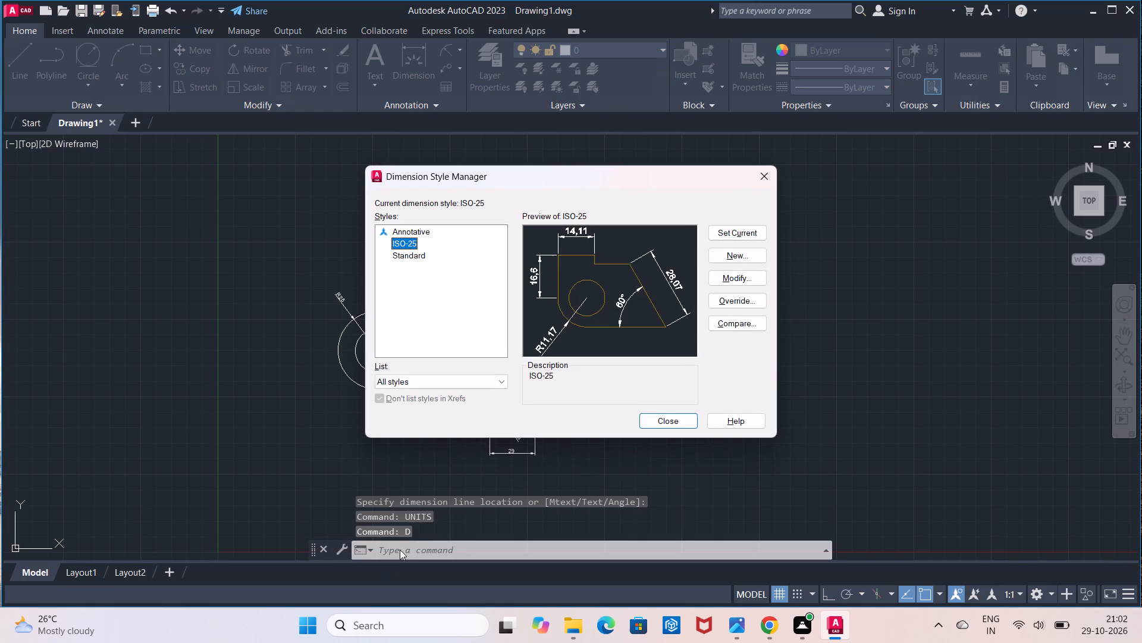
click(720, 273)
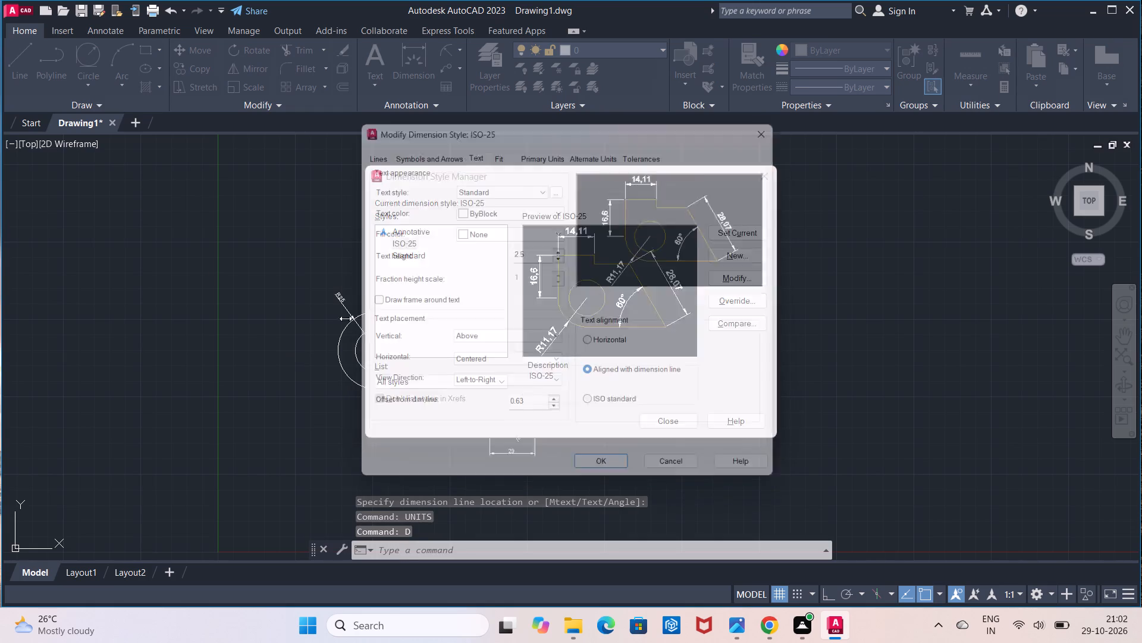
click(530, 247)
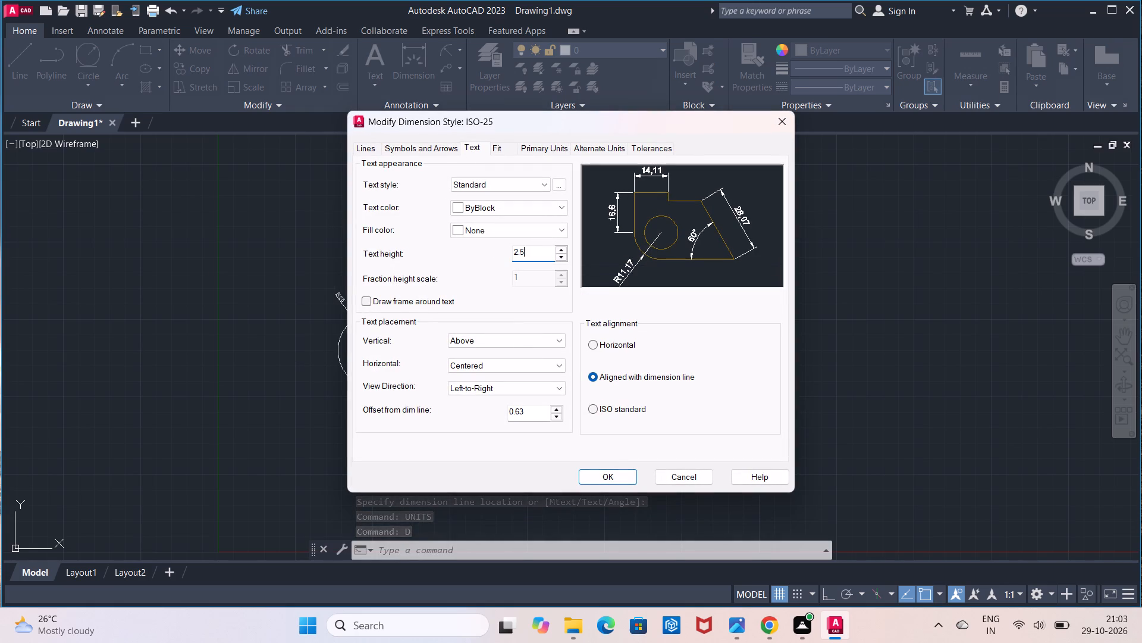
key(BackSpace)
key(BackSpace)
key(BackSpace)
key(6)
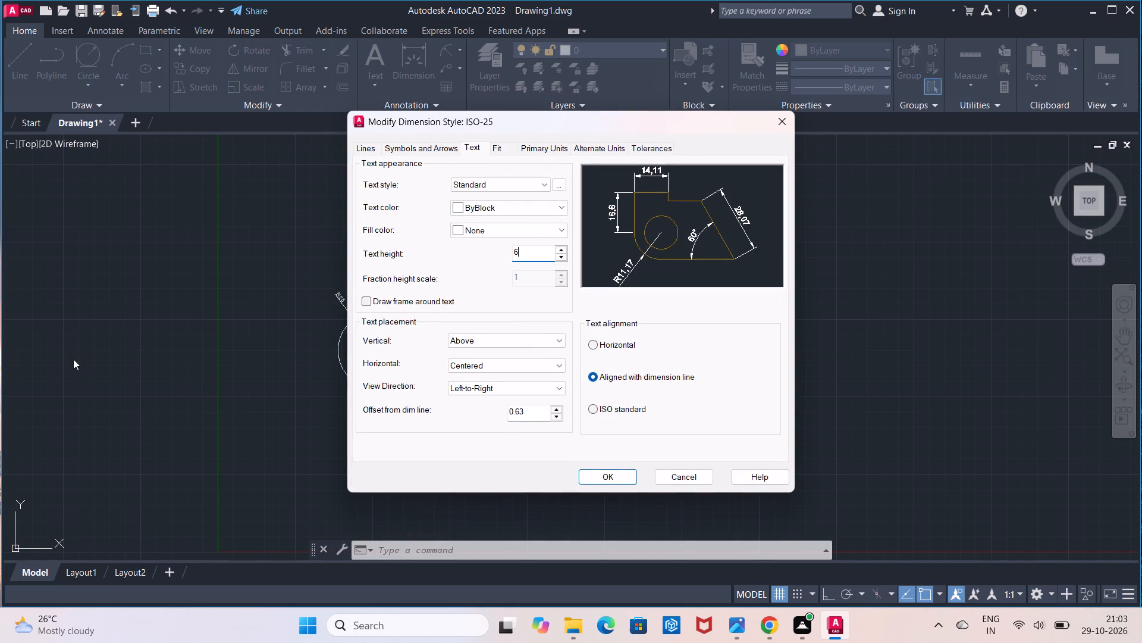
click(602, 413)
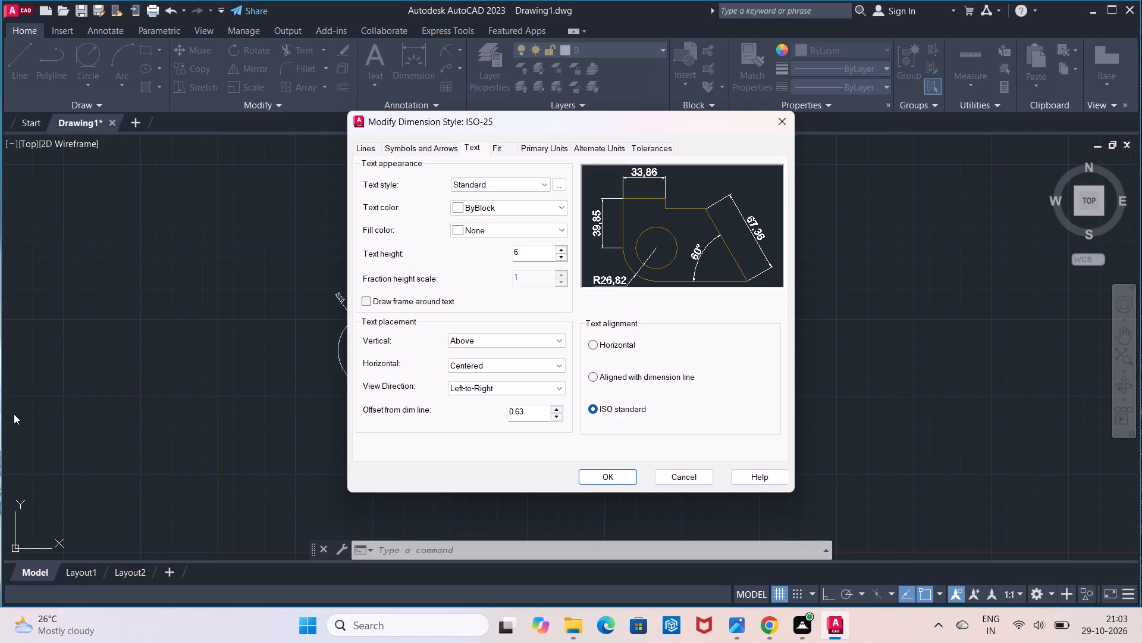
Set the ISO-25 style's linear dimension precision to 0, apply the changes and make the style current.
click(548, 150)
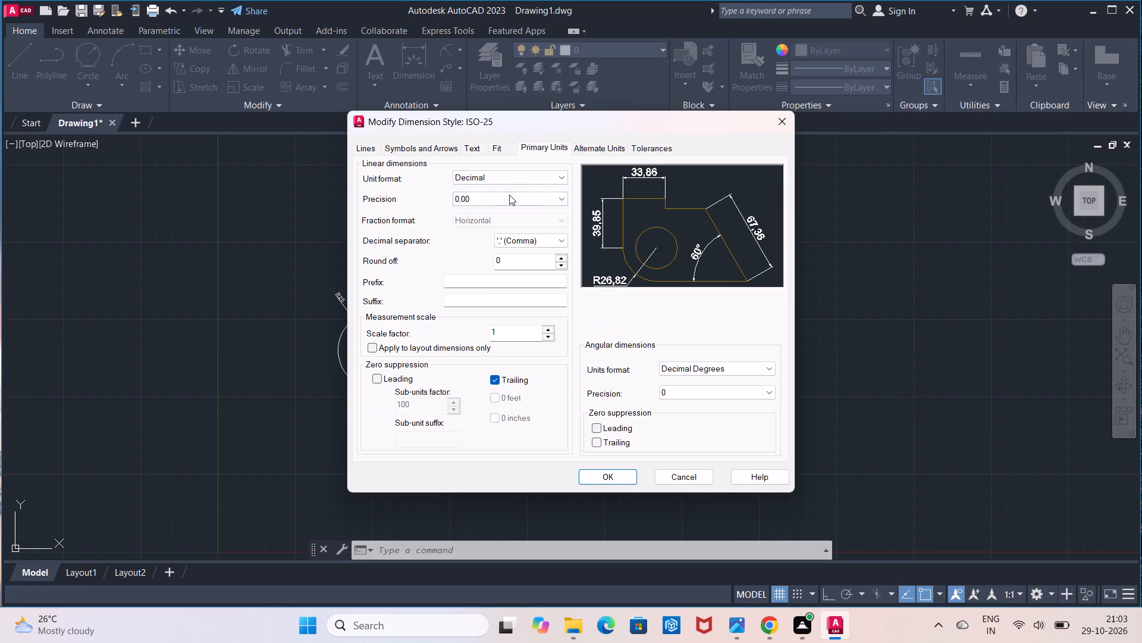
click(509, 195)
click(507, 213)
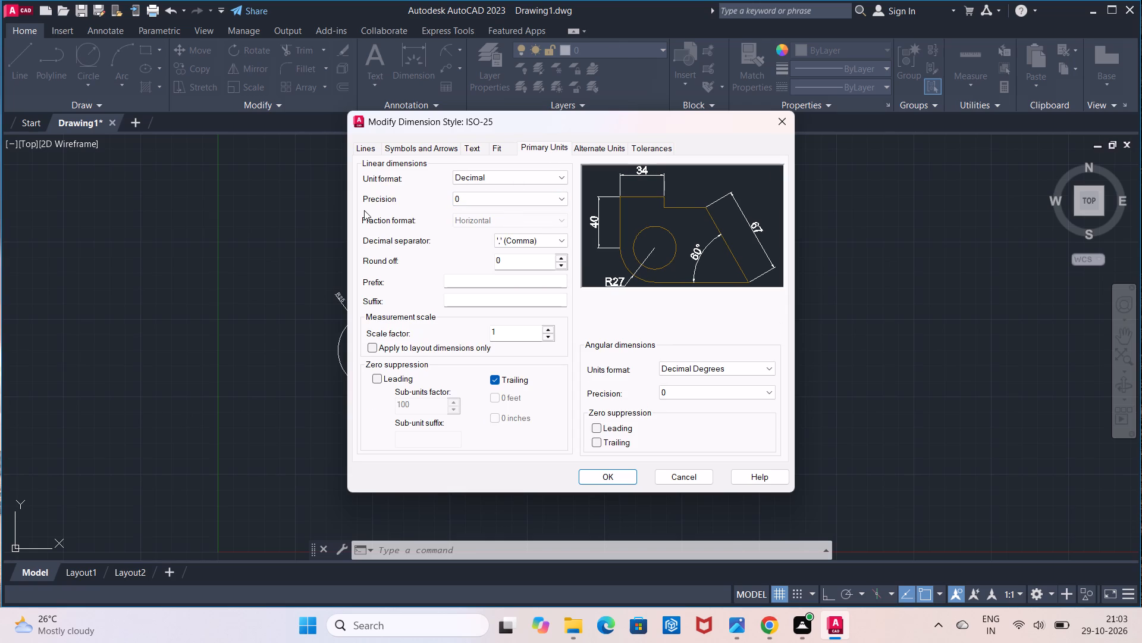
click(600, 481)
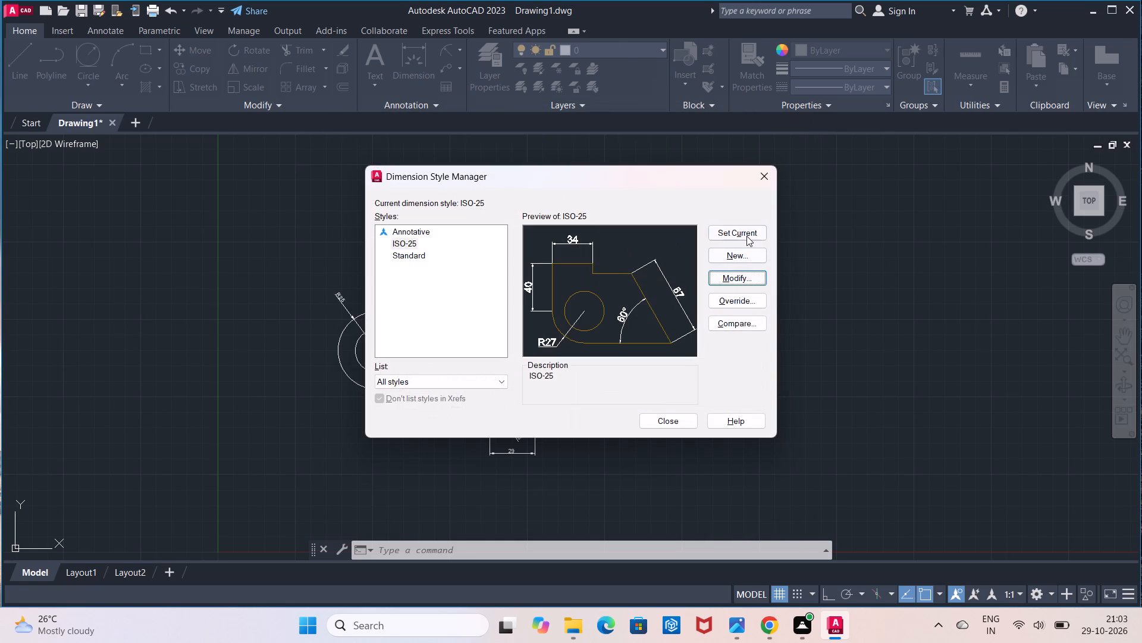
click(746, 235)
click(645, 418)
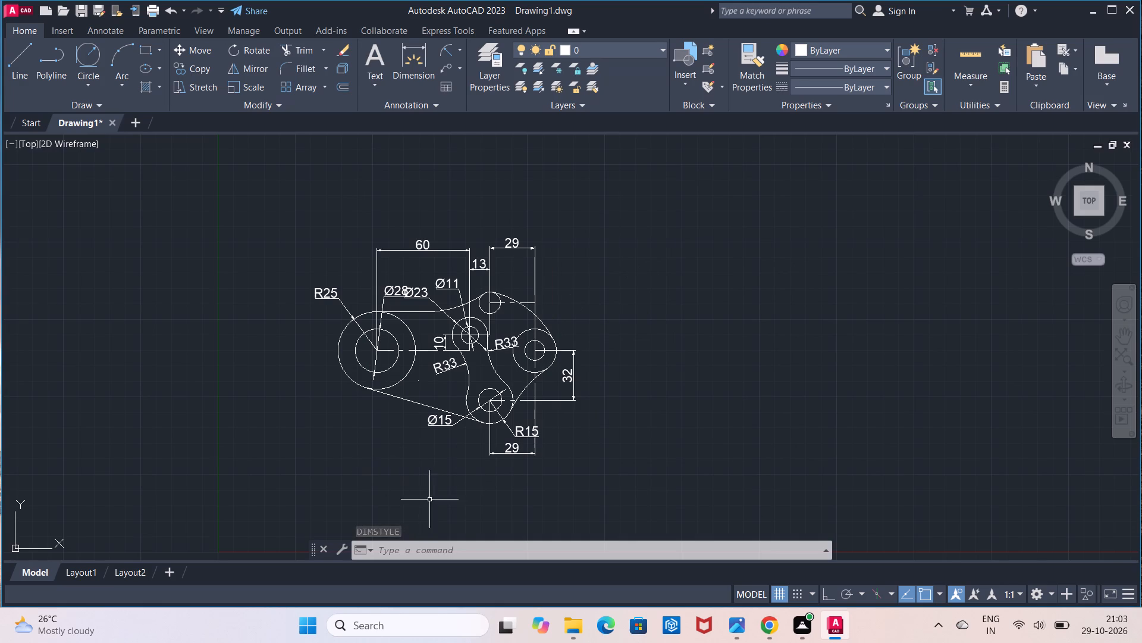
Turn off command logging with the LOGFILEOFF command.
click(453, 552)
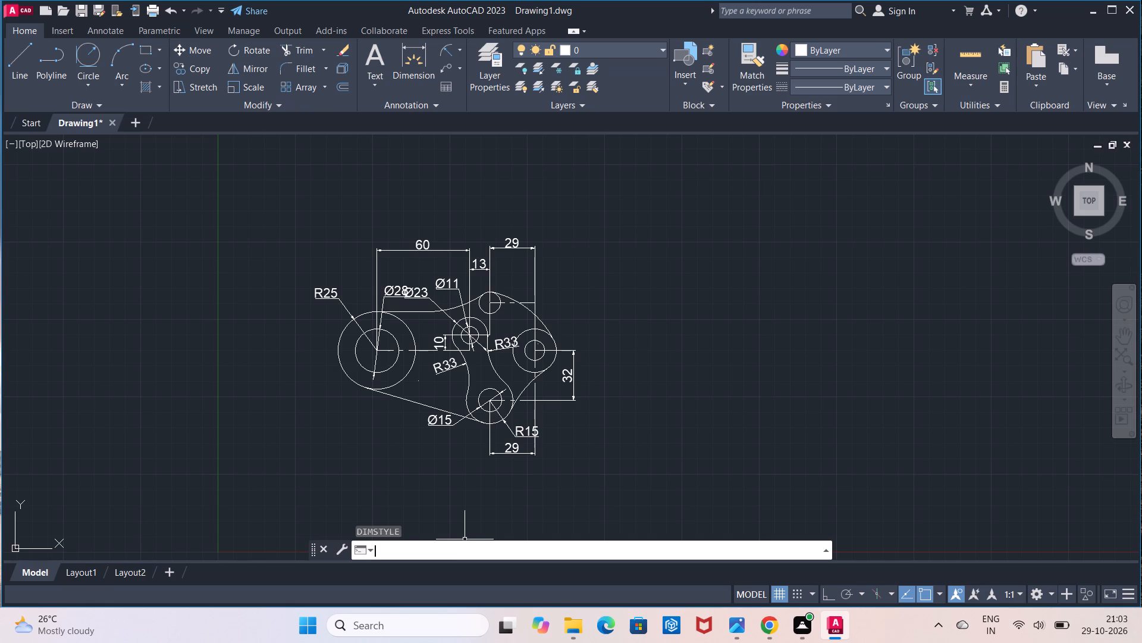
text(logf)
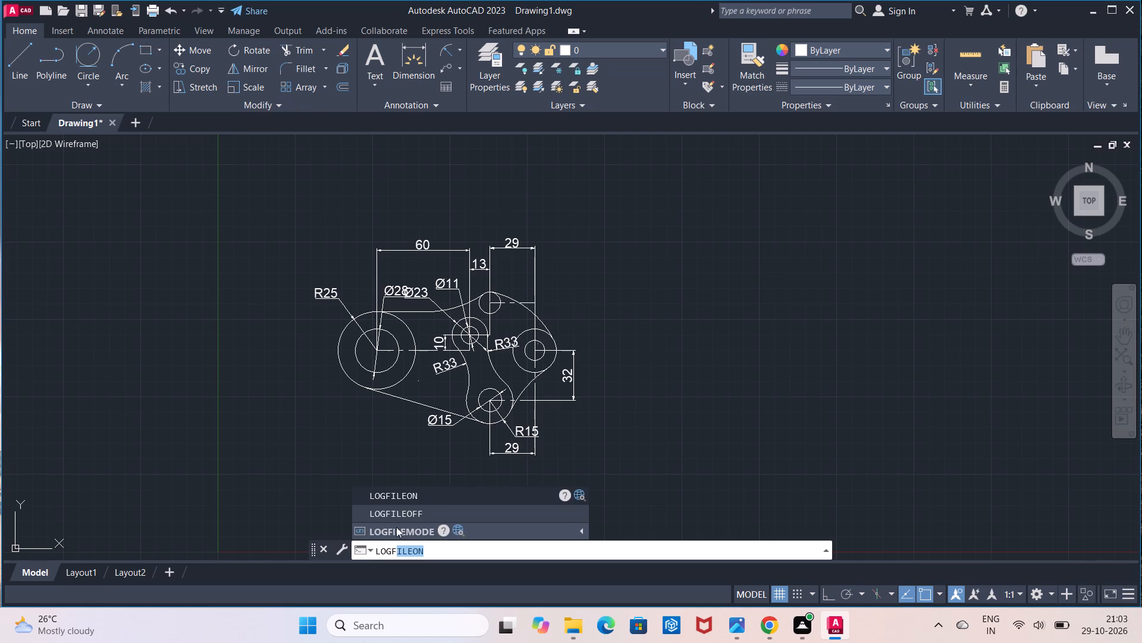
click(396, 517)
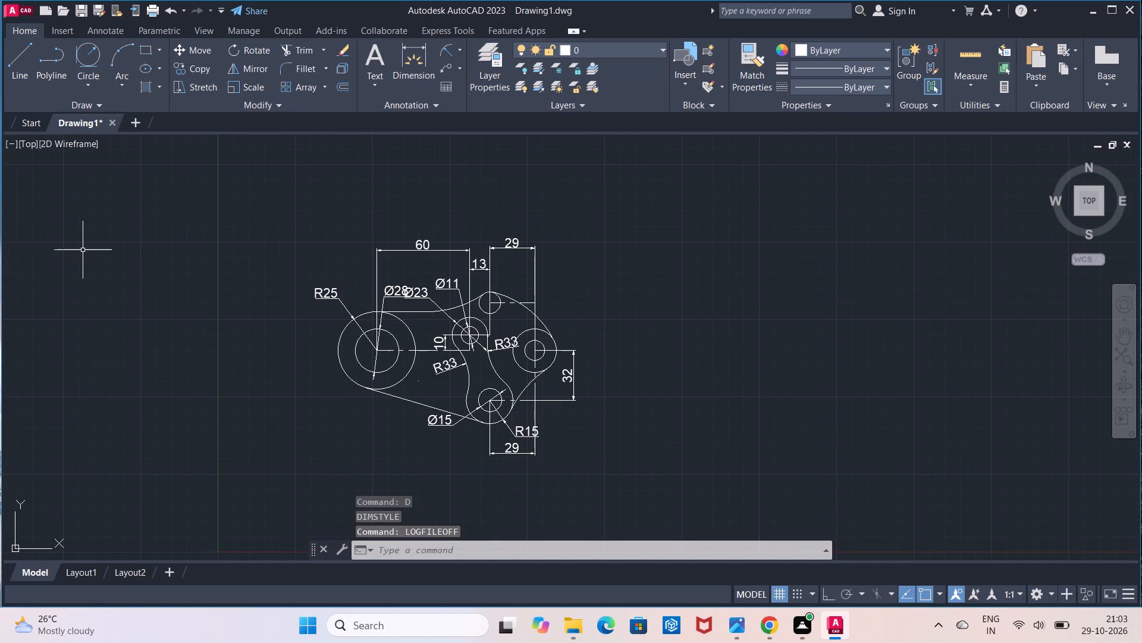
Save the drawing in the Documents folder under the name Connecting Link.
click(81, 13)
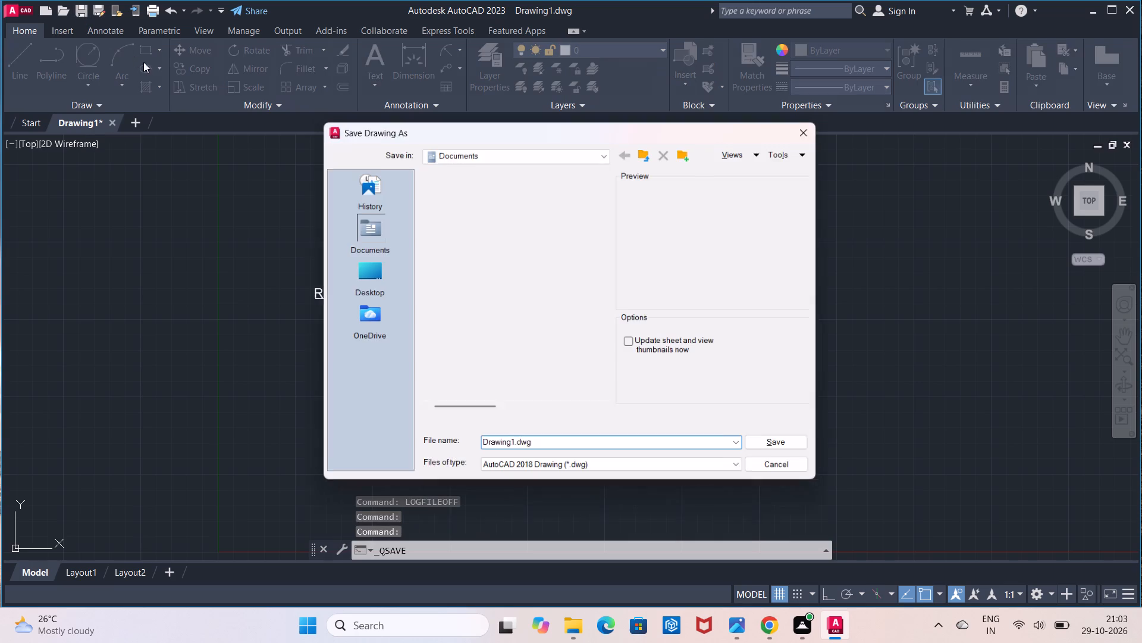
key(BackSpace)
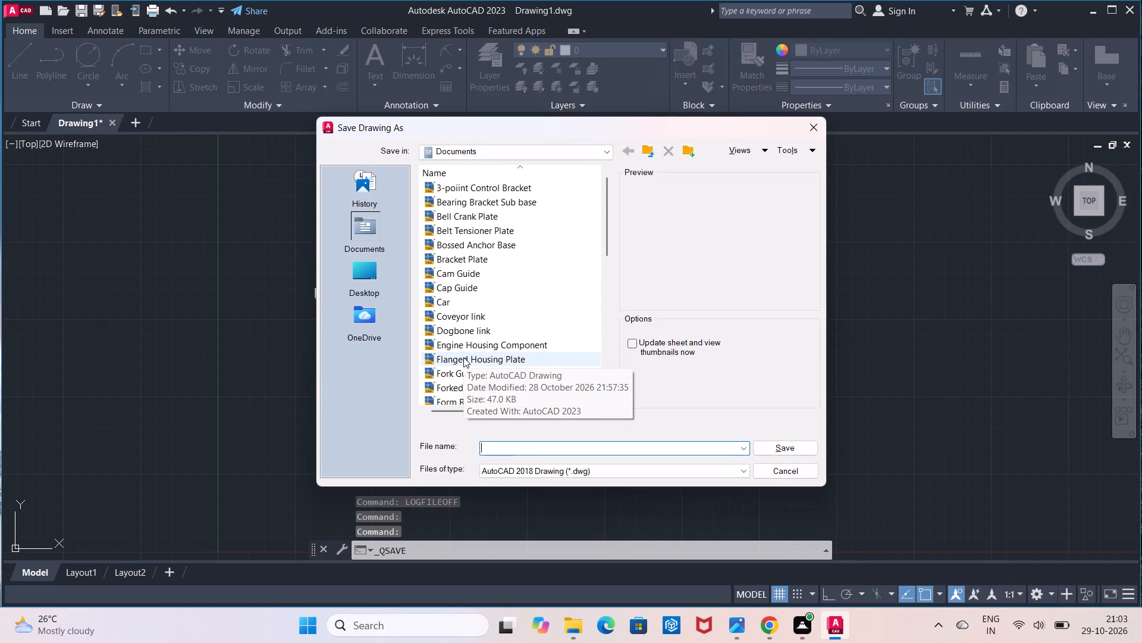
key(c)
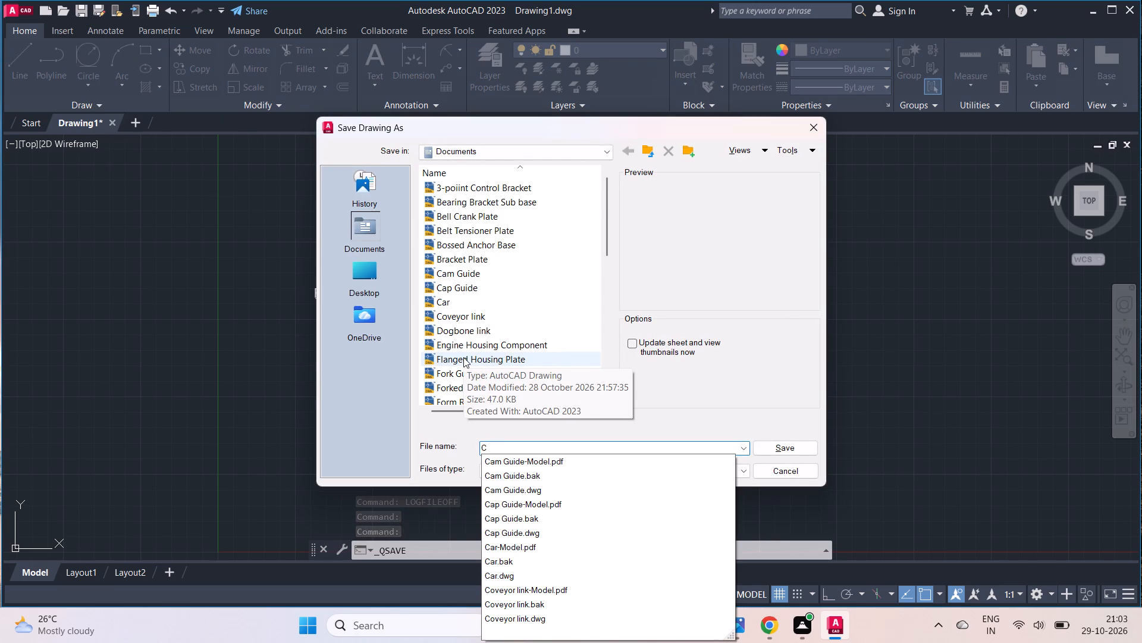
text(onnecting)
key(space)
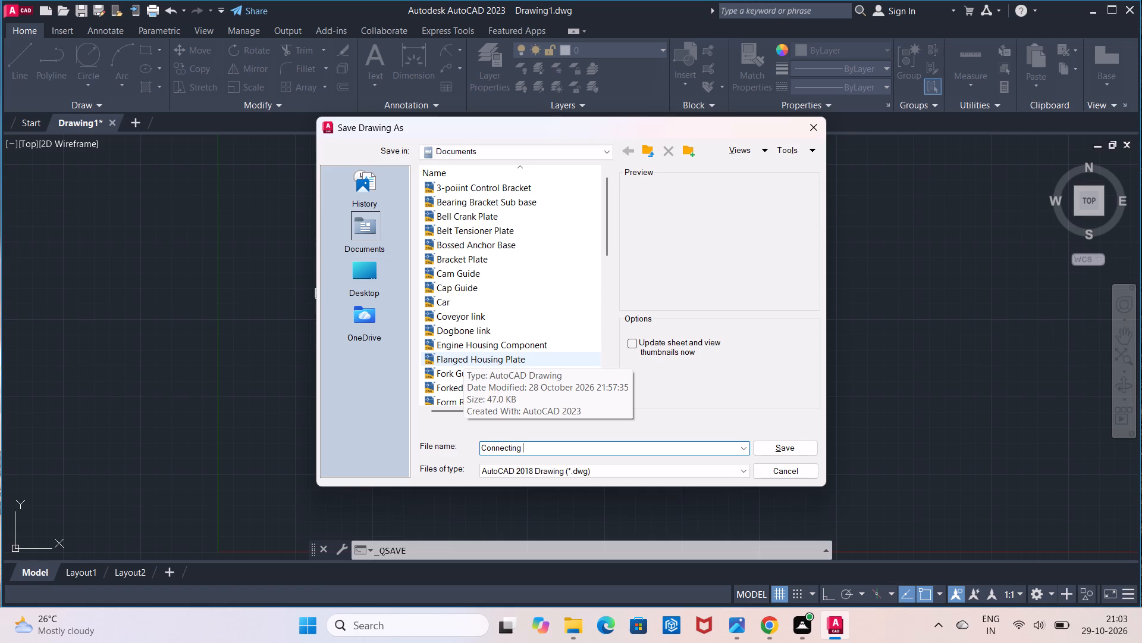
key(l)
text(ink)
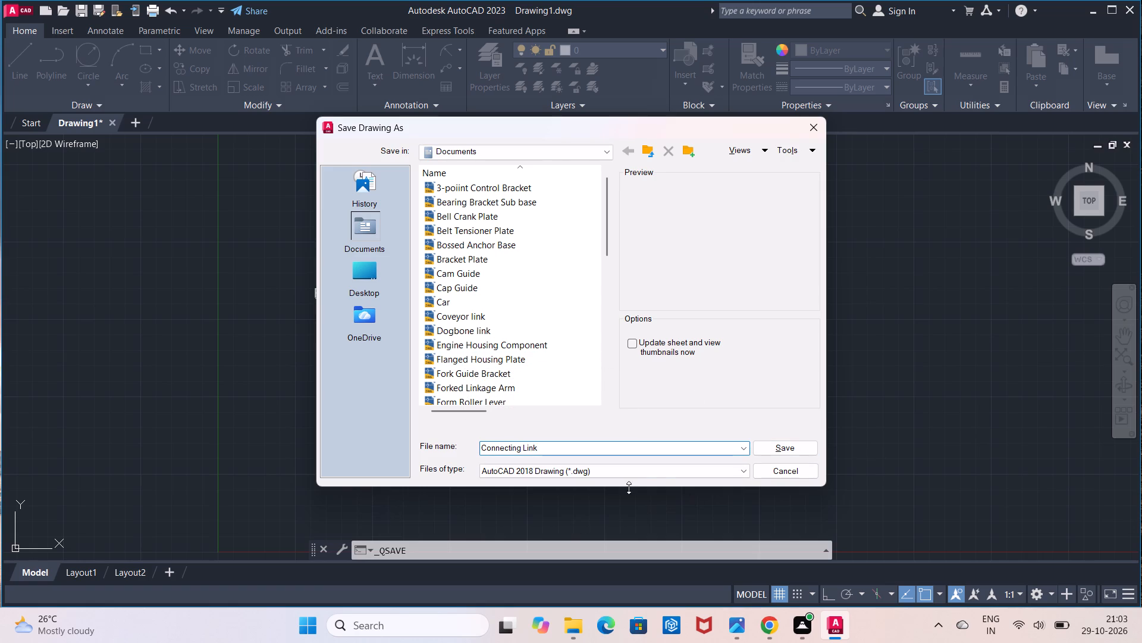
click(772, 450)
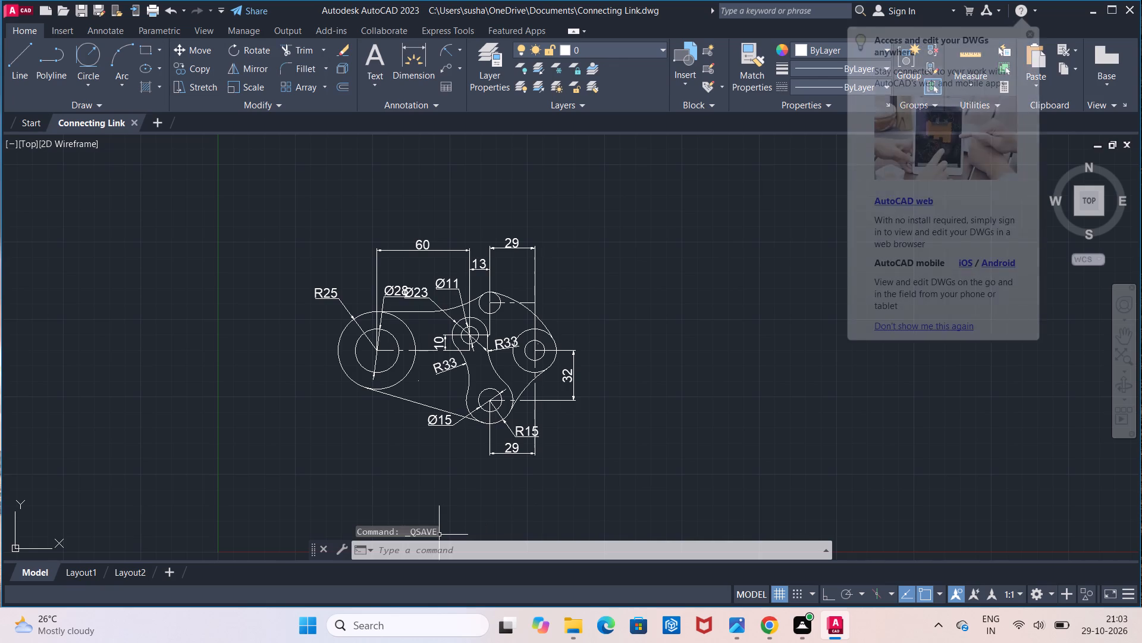
Check the recent command history.
key(F2)
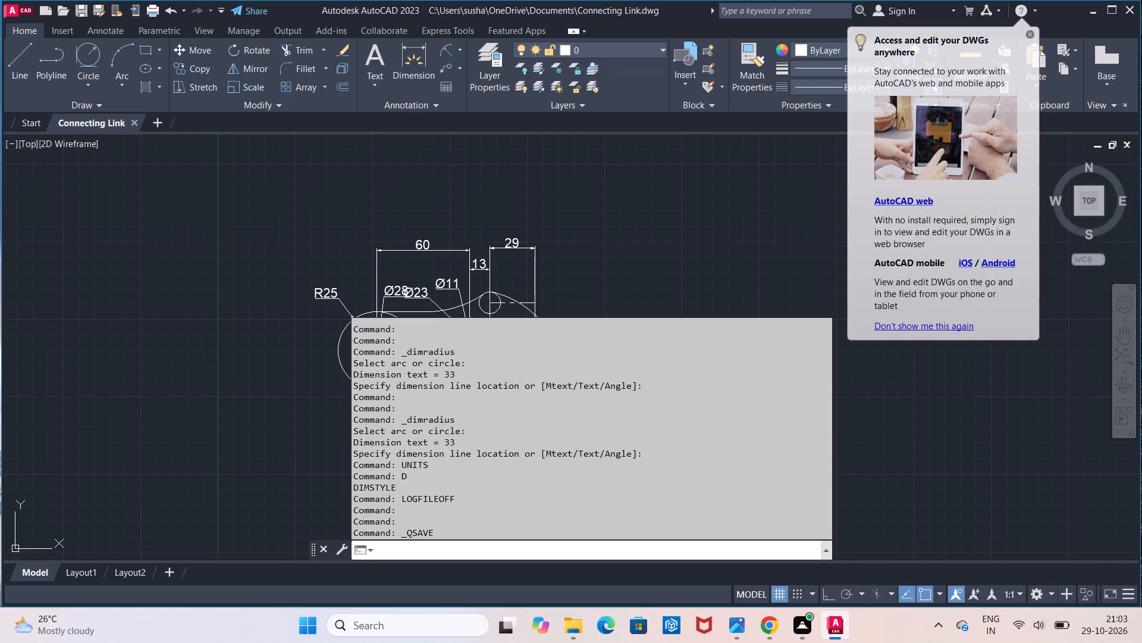
click(259, 351)
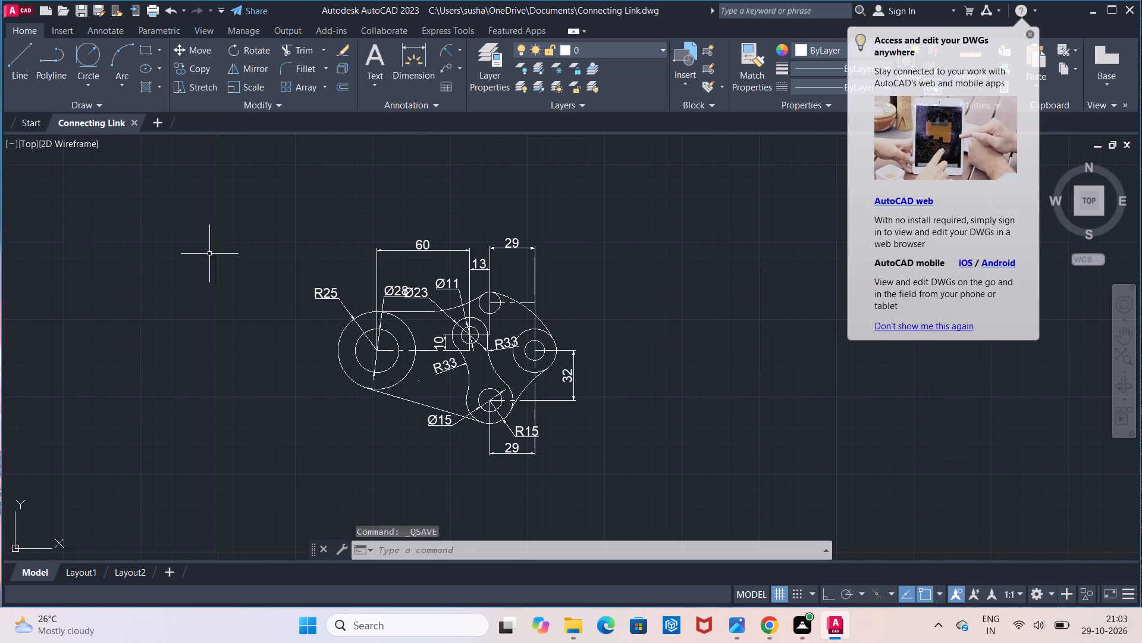
Set up the plot on ISO A4 (297 x 210 mm) paper, landscape and centred, with a window enclosing the whole dimensioned part.
click(156, 13)
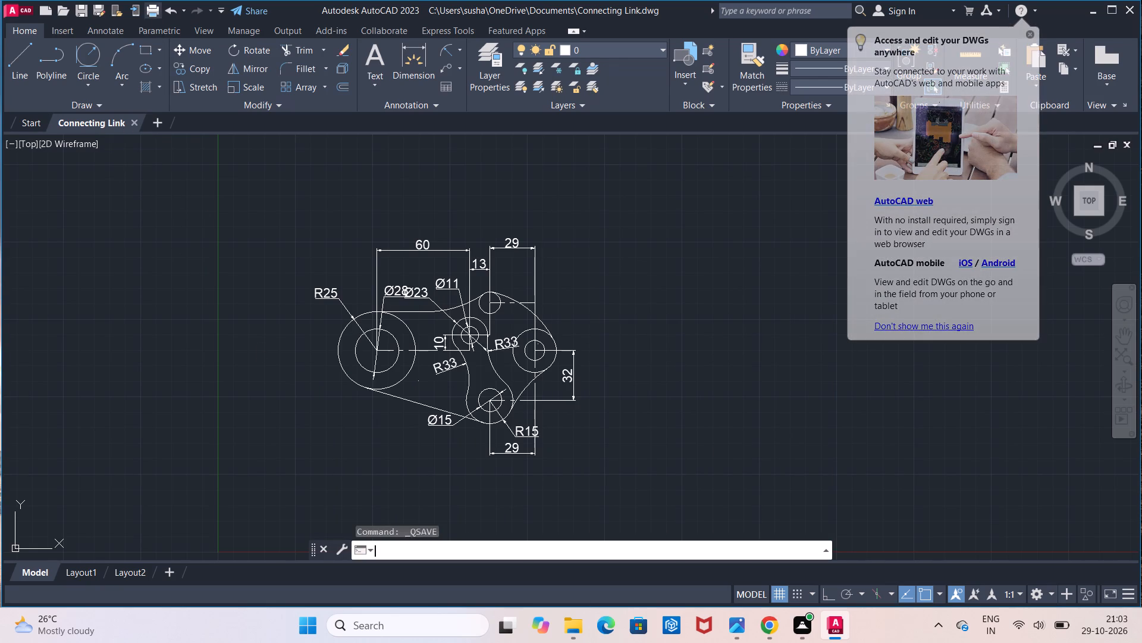
click(485, 321)
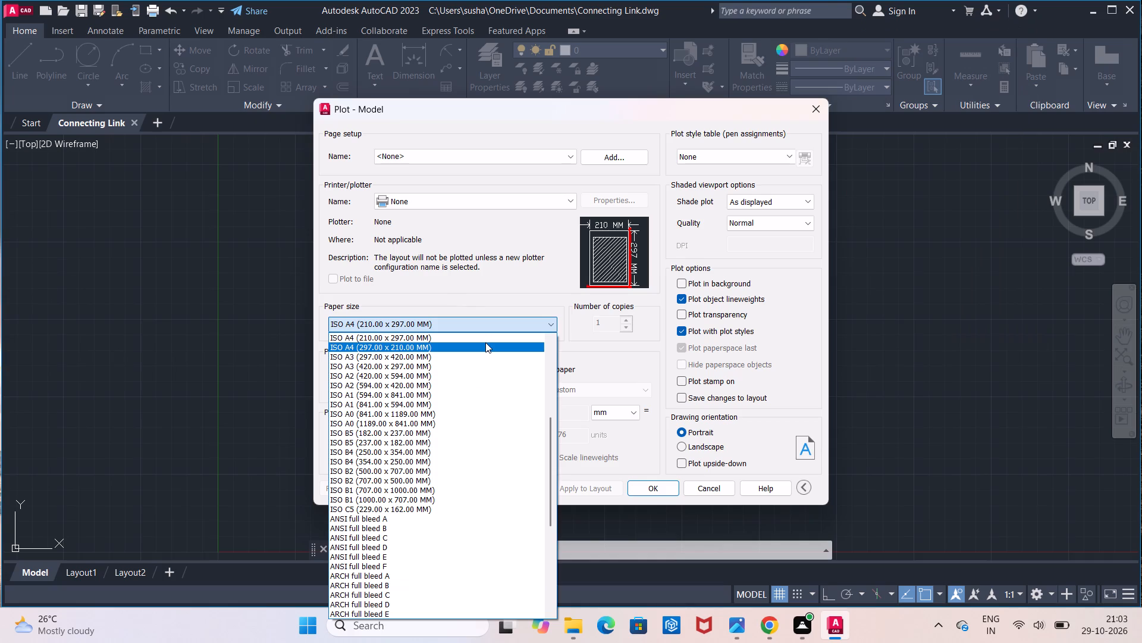
click(485, 345)
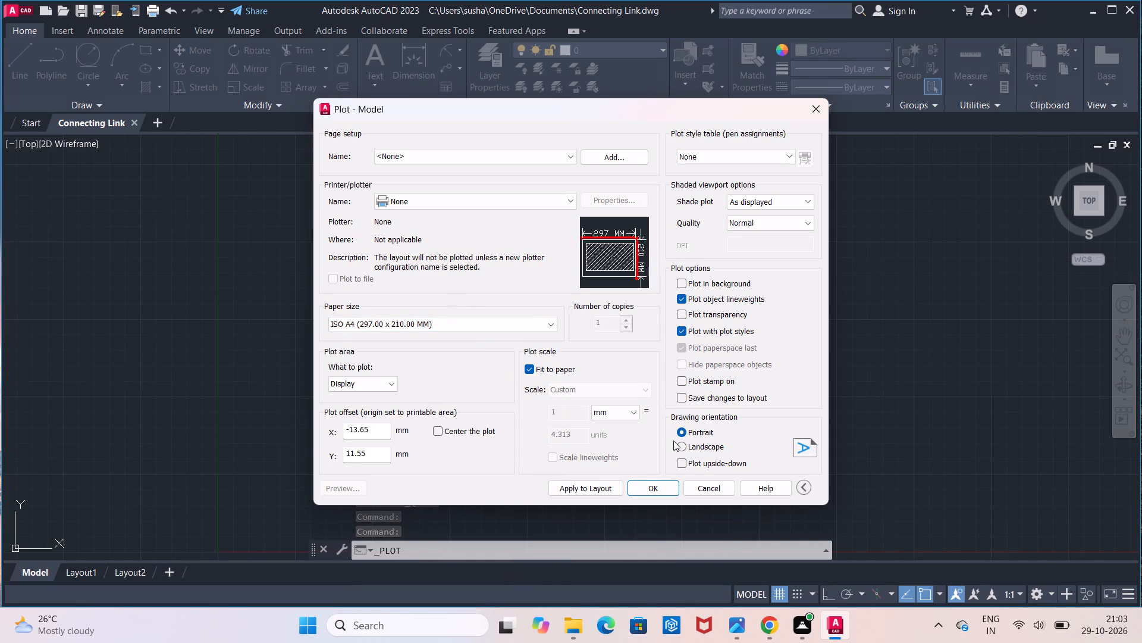
click(685, 451)
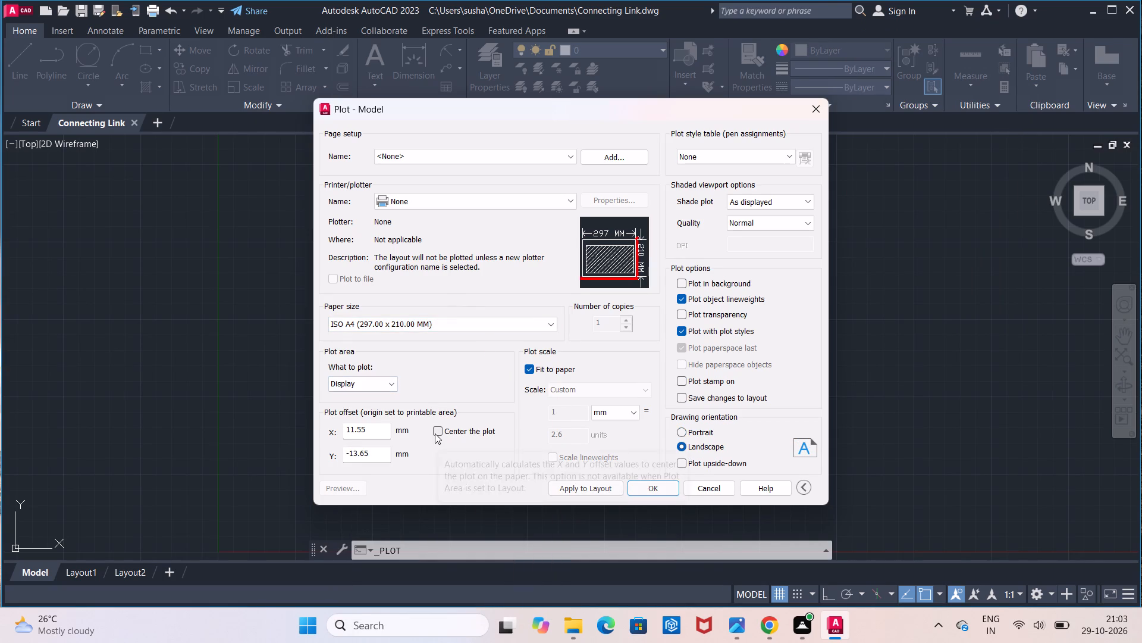
click(435, 433)
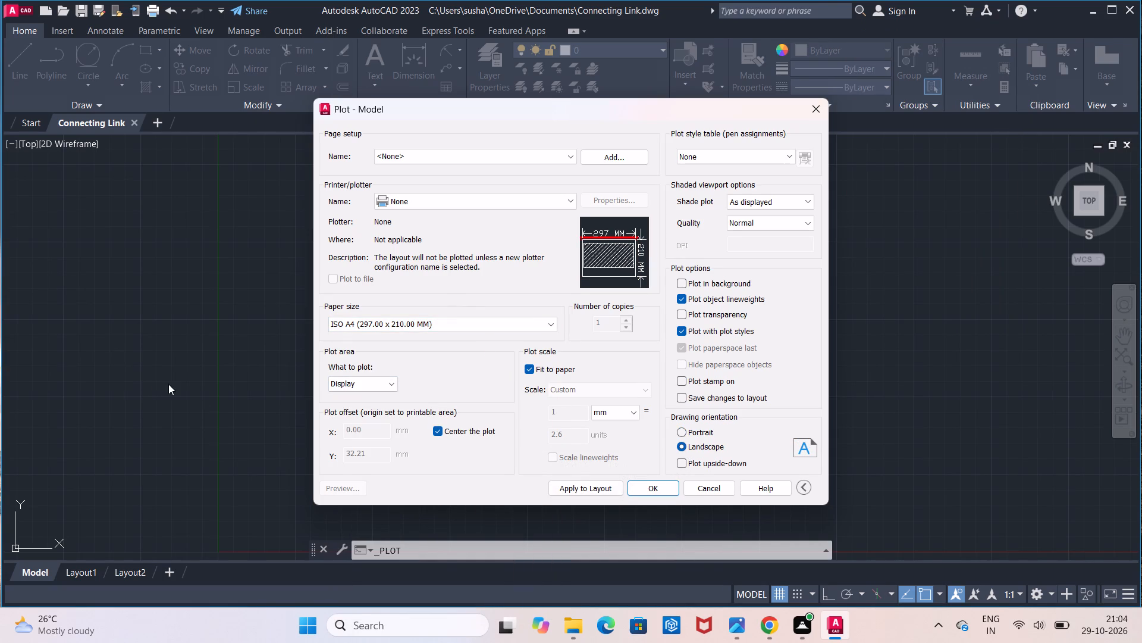
click(385, 386)
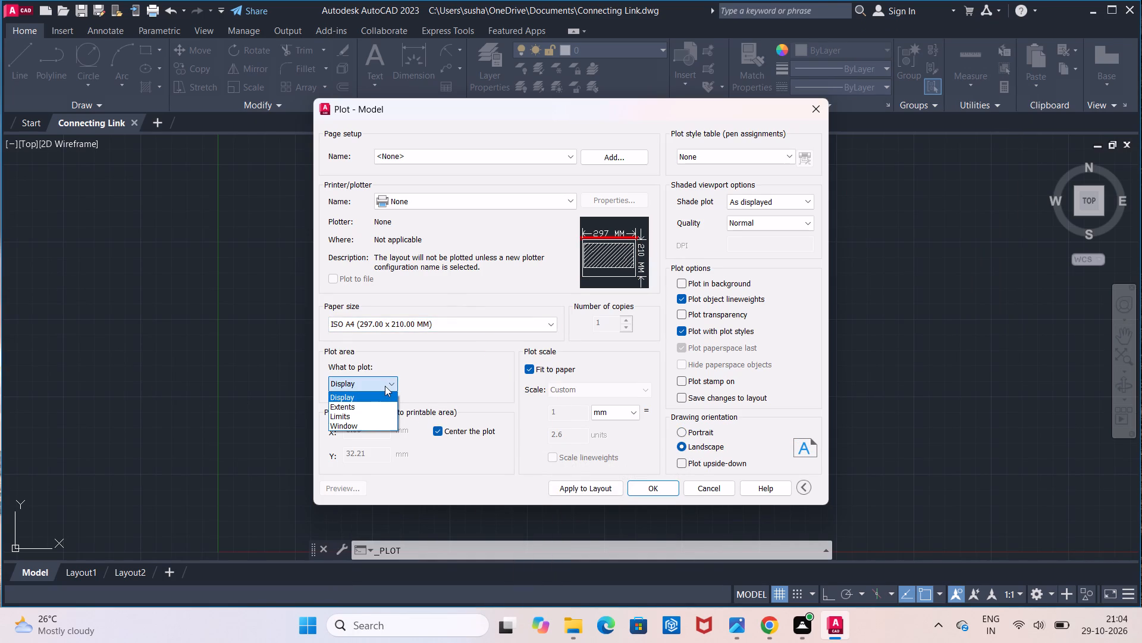
click(384, 423)
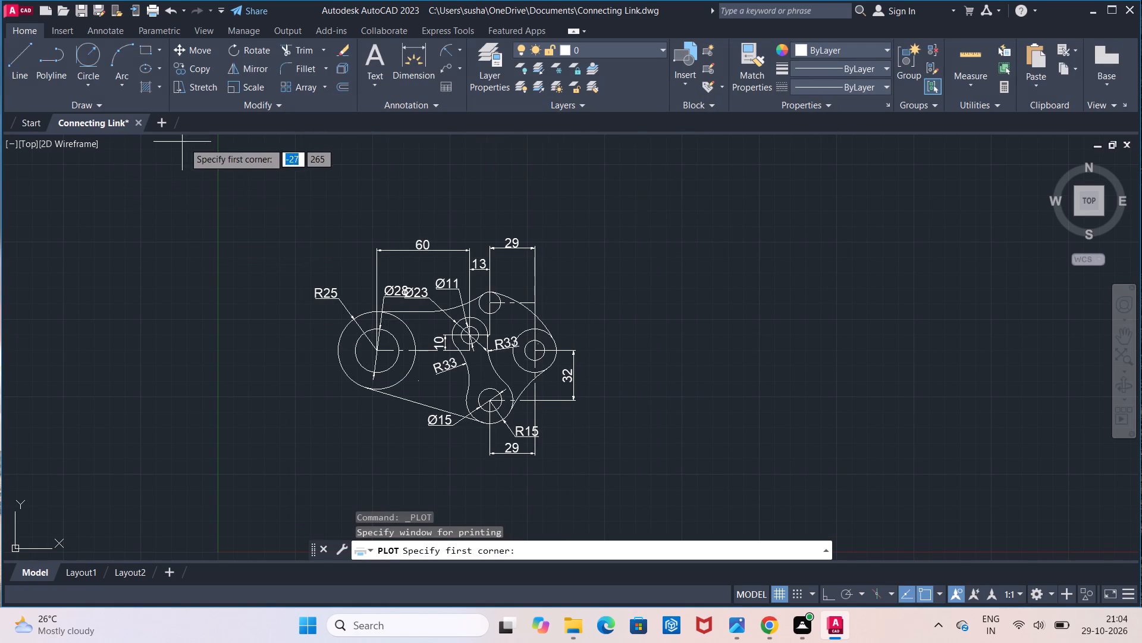
click(256, 157)
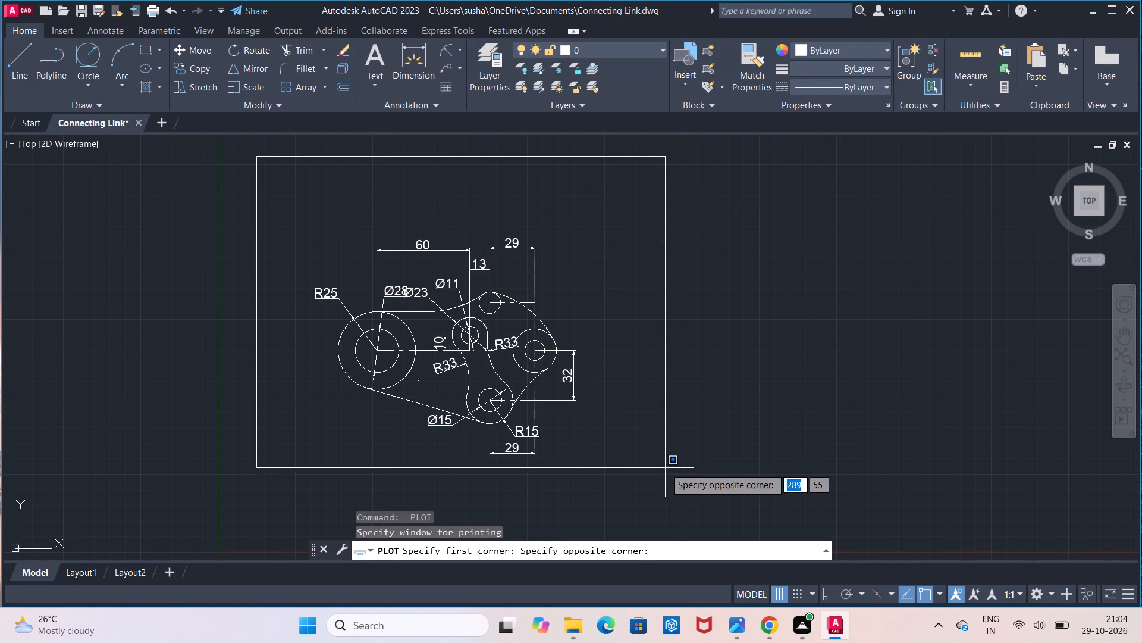
click(665, 468)
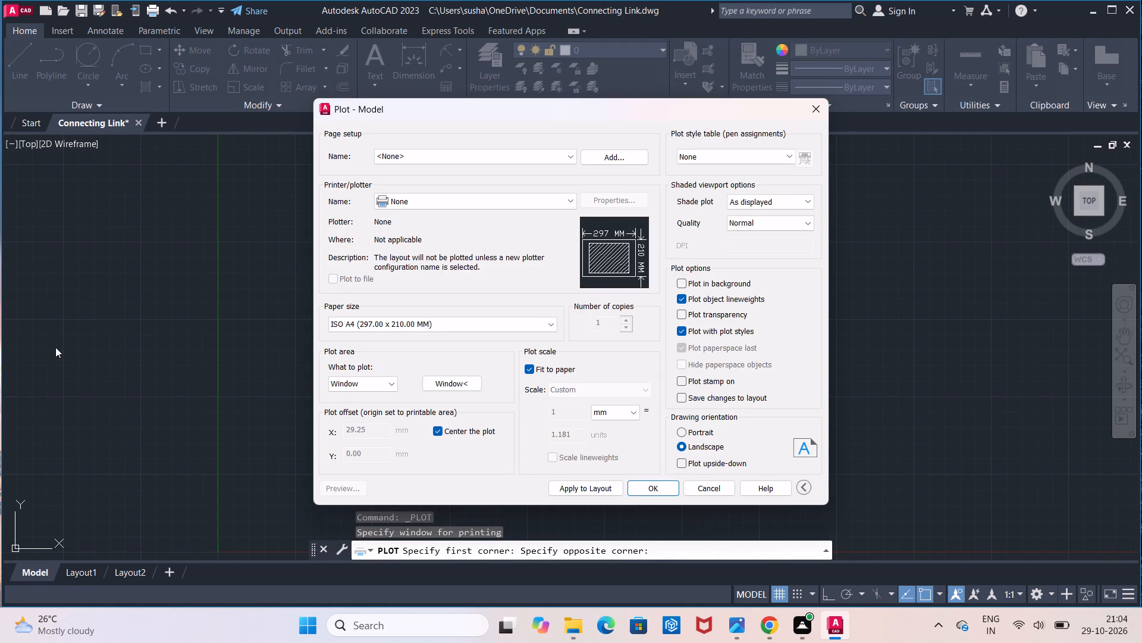
Plot with DWG To PDF.pc3 and save the output in Documents as Connecting Link-Model.pdf.
click(413, 198)
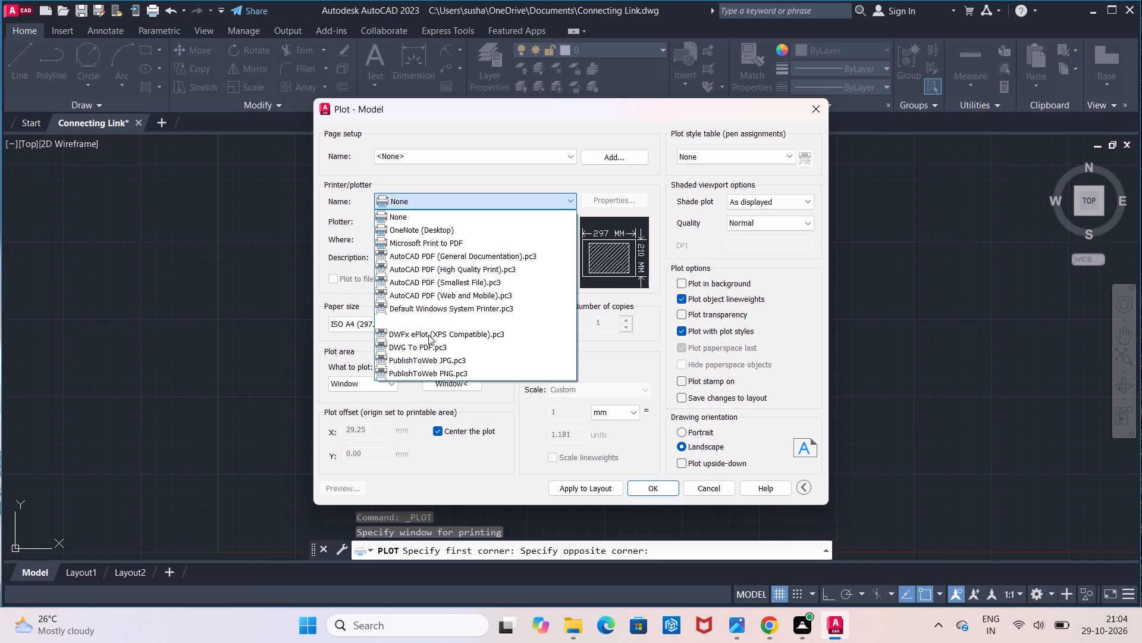
click(429, 344)
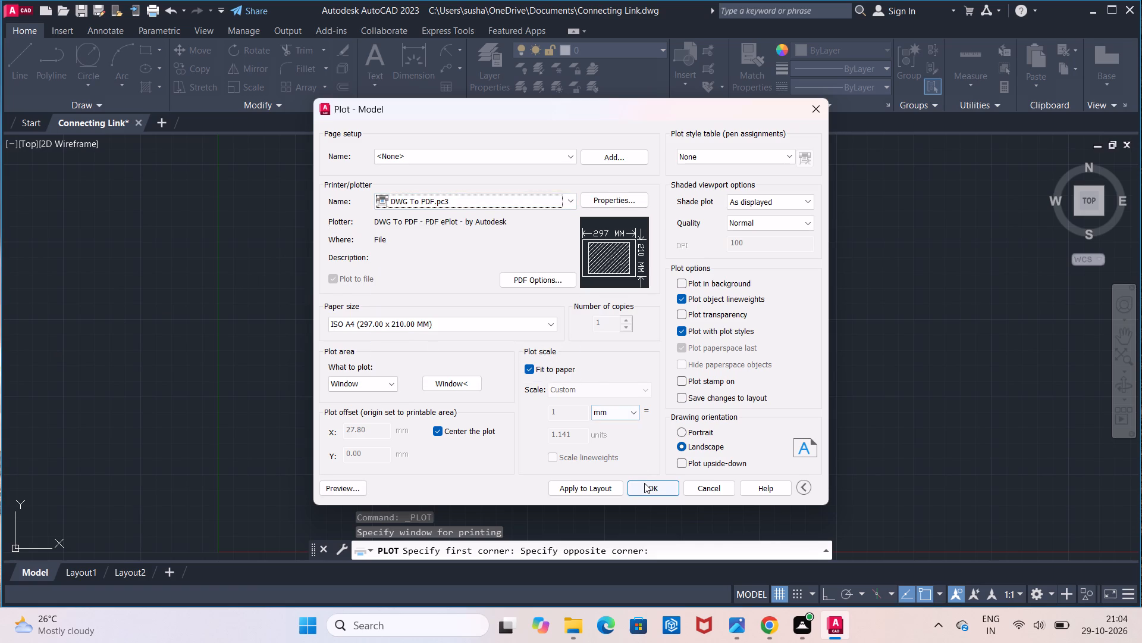
click(644, 483)
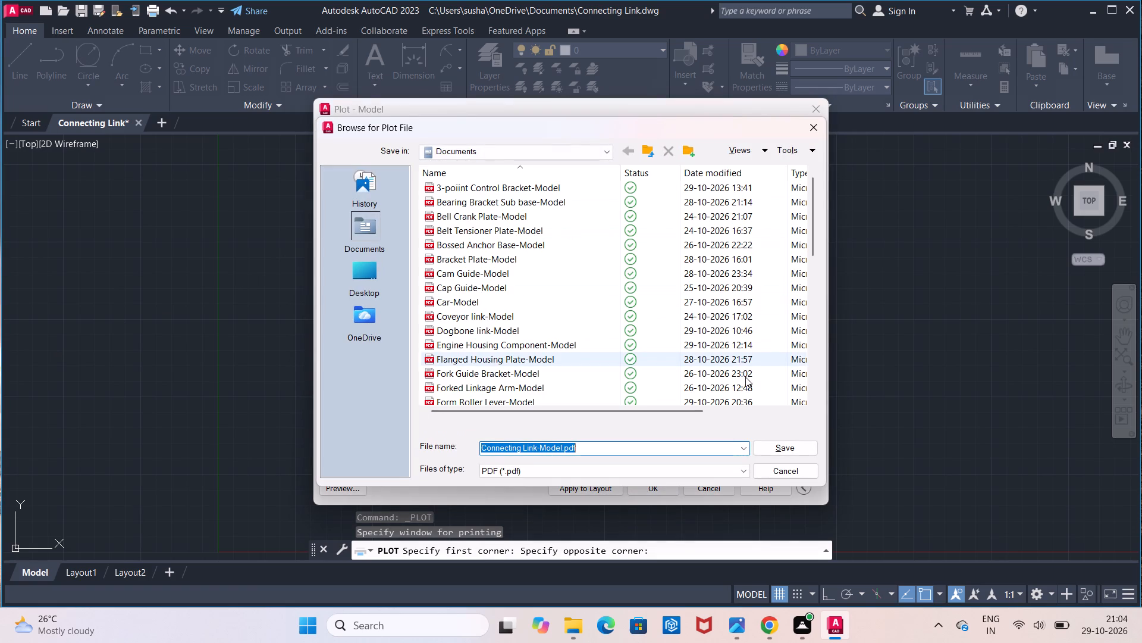
click(773, 451)
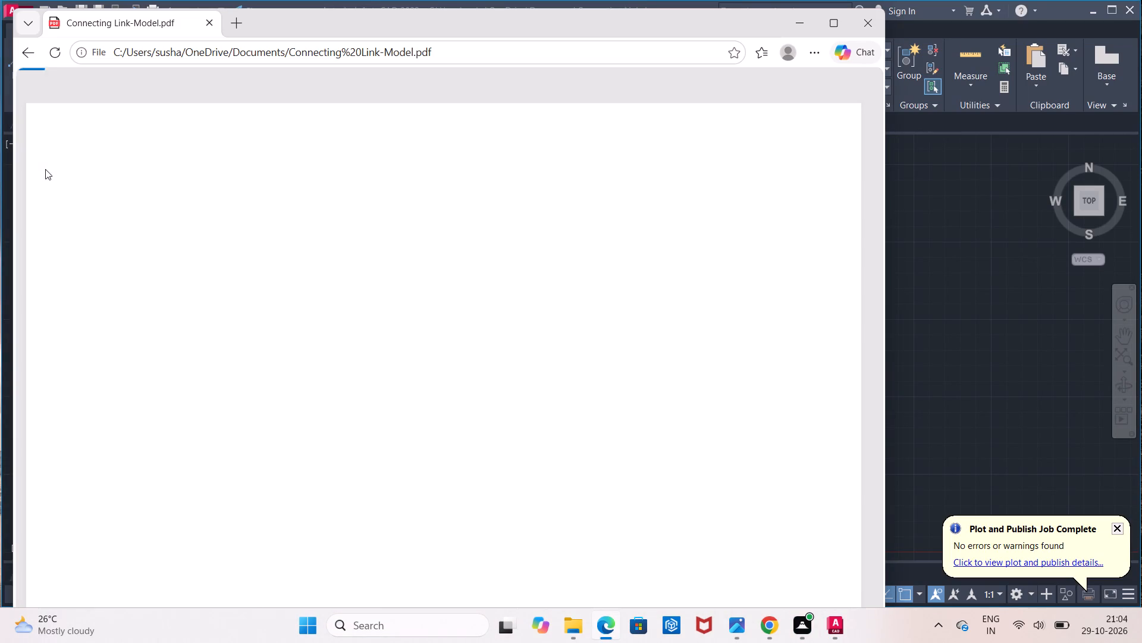
Examine the plotted part and its dimensions in the PDF in Microsoft Edge, and close the viewer.
scroll(45, 169, down, 1)
scroll(331, 244, down, 2)
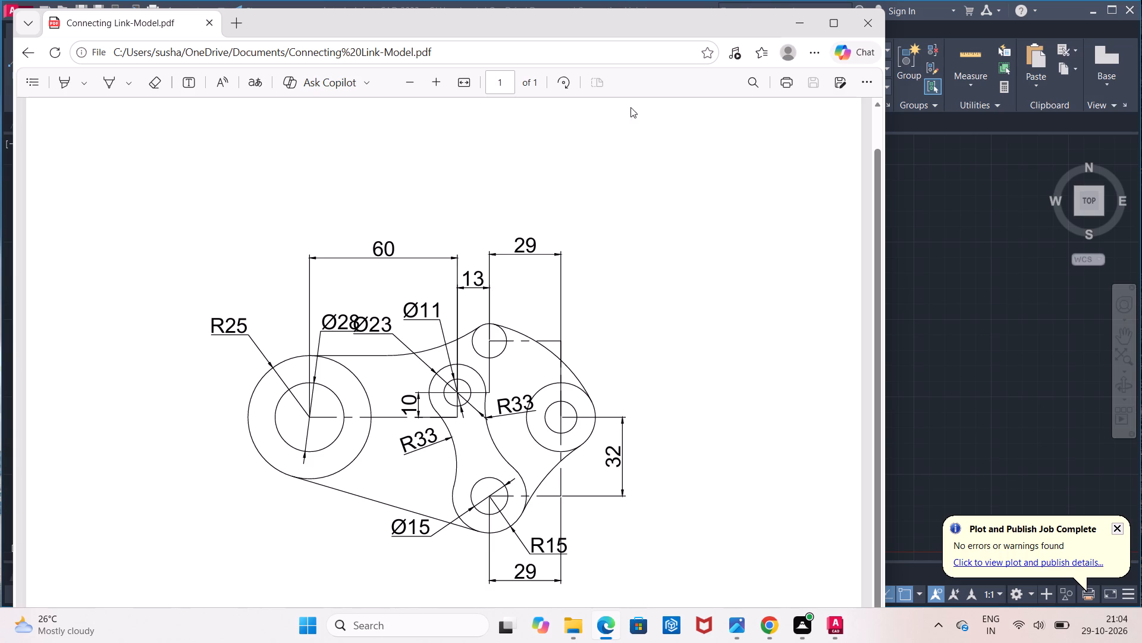
click(860, 19)
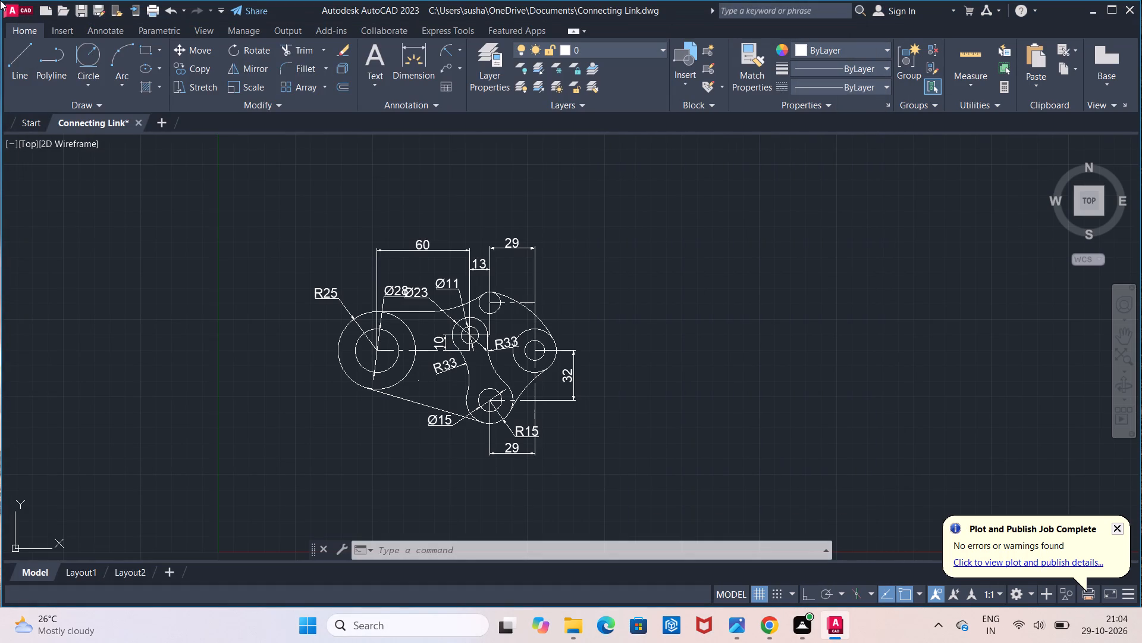
Quit AutoCAD, saving the changes to the Connecting Link drawing.
click(1122, 7)
click(557, 341)
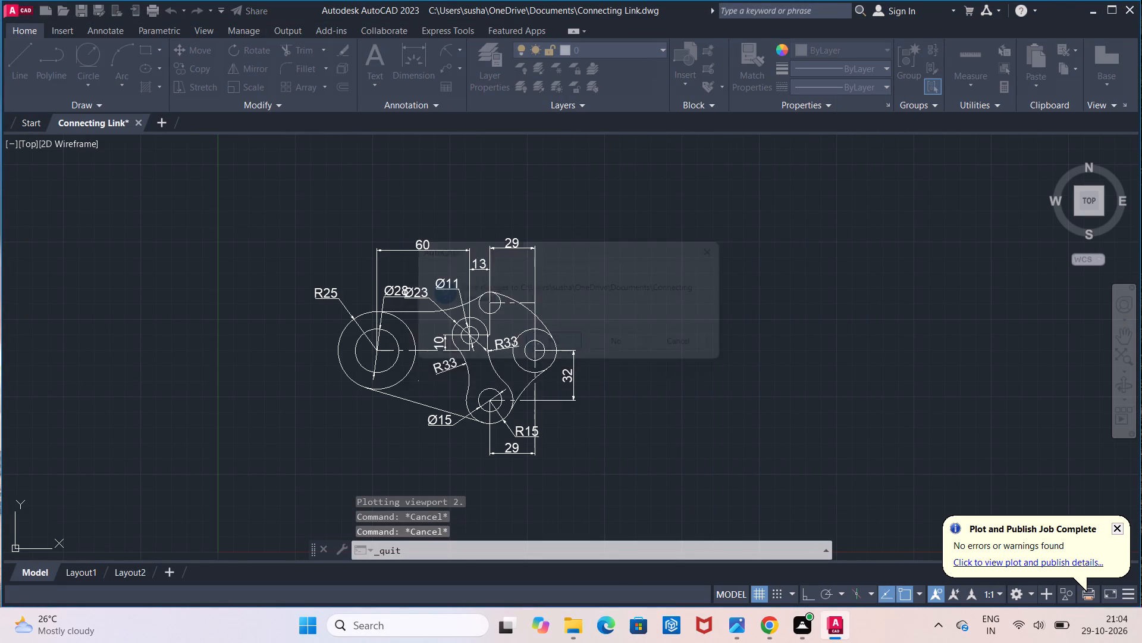